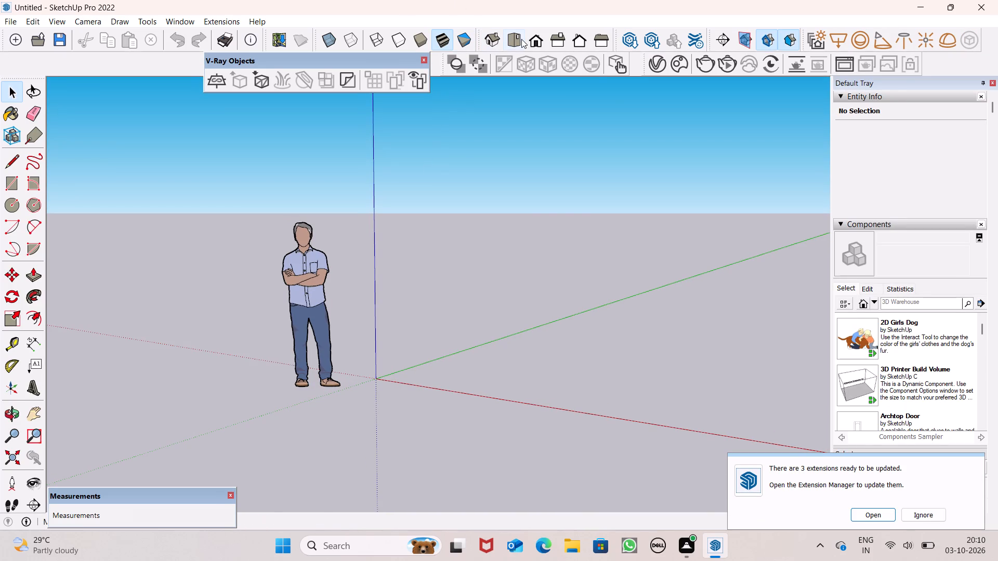
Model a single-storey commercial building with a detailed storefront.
Switch the model to the standard top view.
left_click(504, 43)
scroll(681, 126, "up", 7)
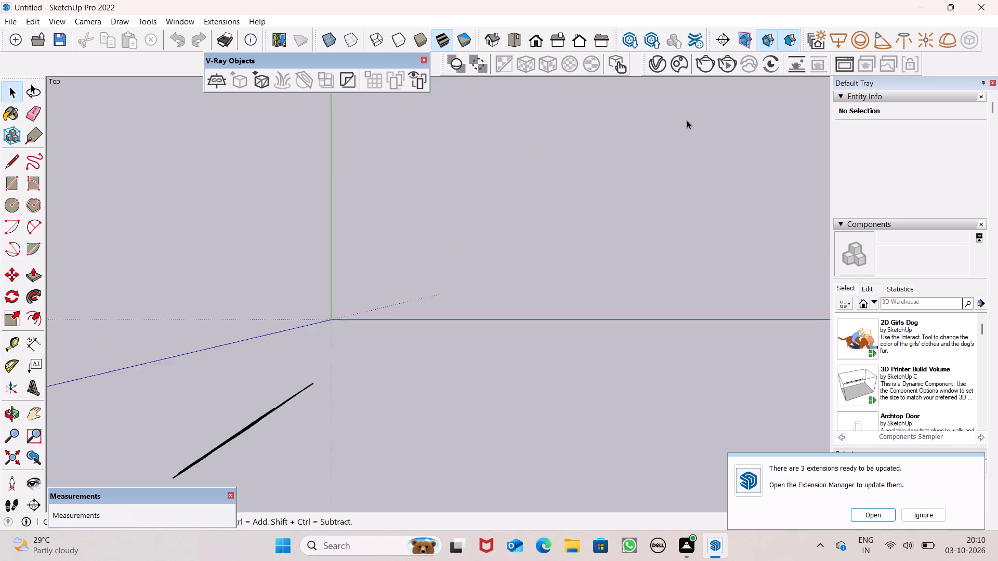
scroll(687, 120, "up", 2)
scroll(403, 316, "down", 20)
scroll(403, 316, "down", 13)
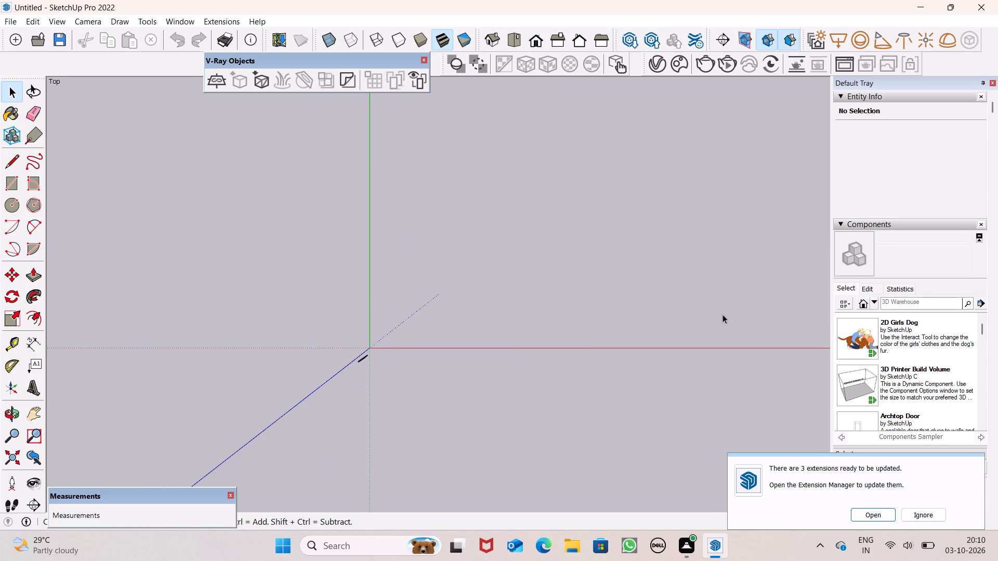
scroll(742, 289, "up", 9)
scroll(653, 320, "down", 8)
scroll(531, 191, "up", 7)
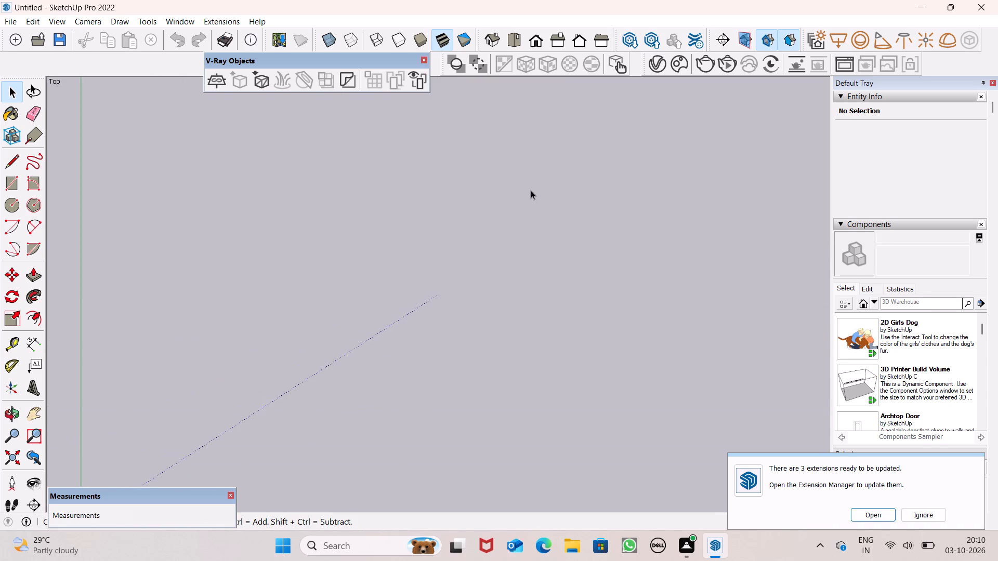
scroll(531, 190, "down", 1)
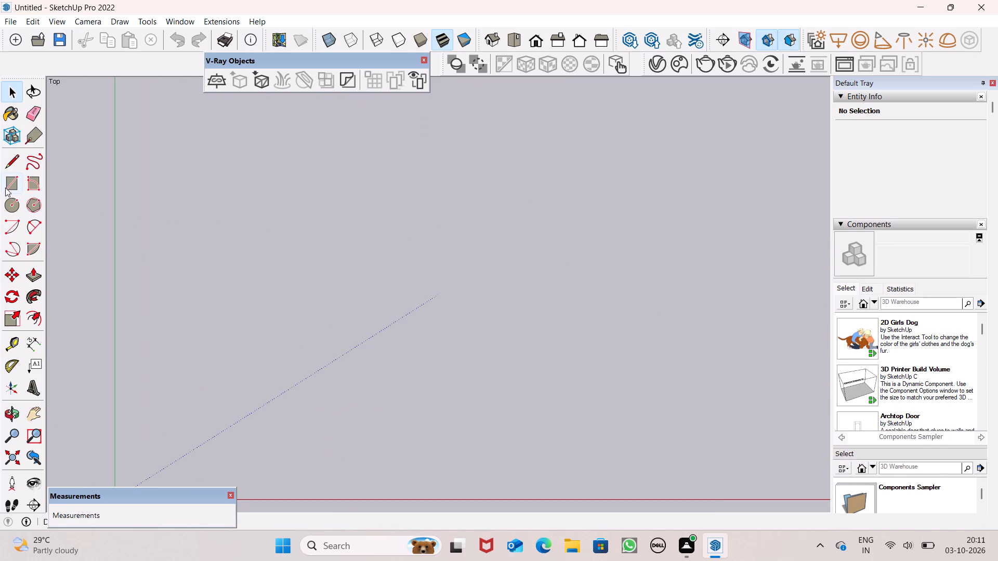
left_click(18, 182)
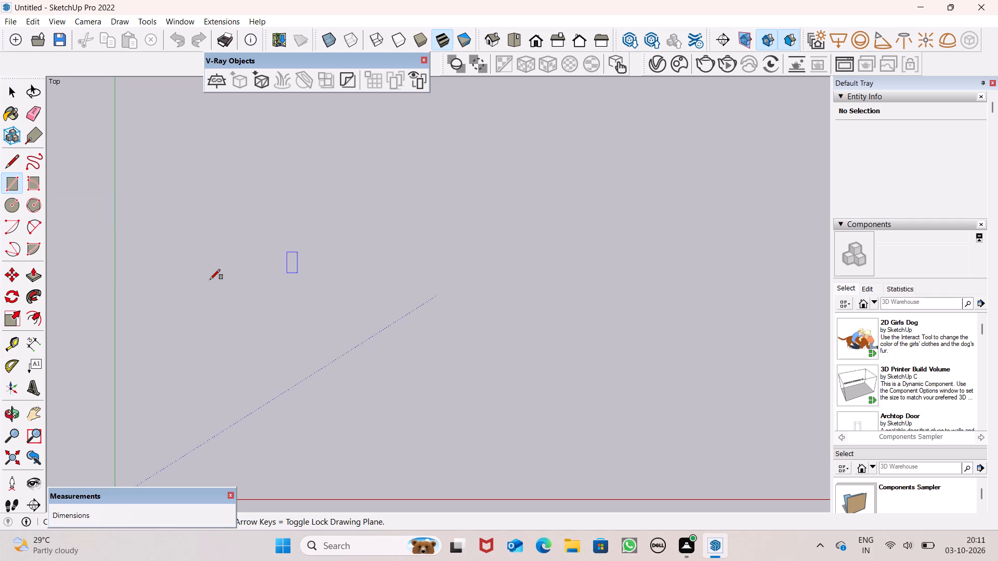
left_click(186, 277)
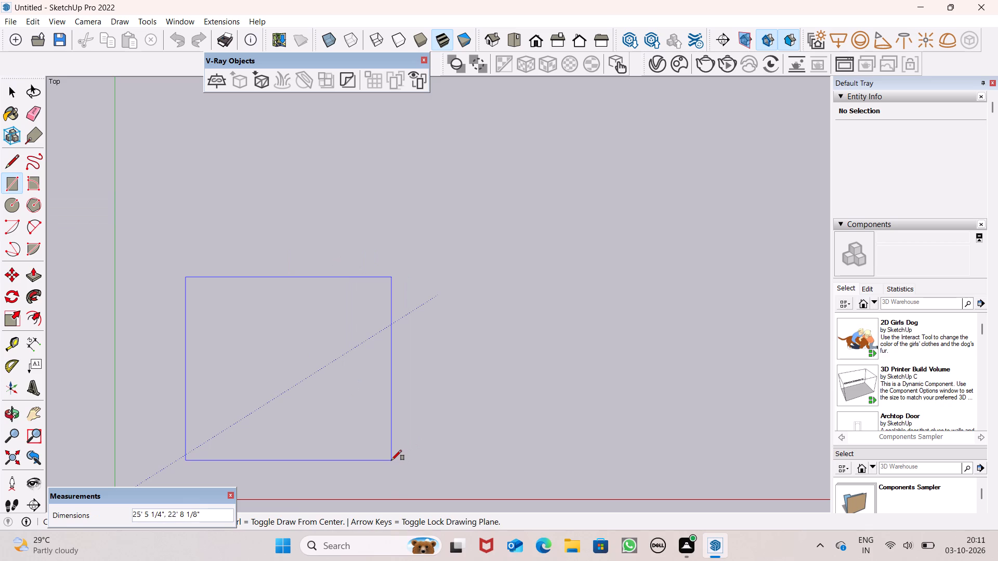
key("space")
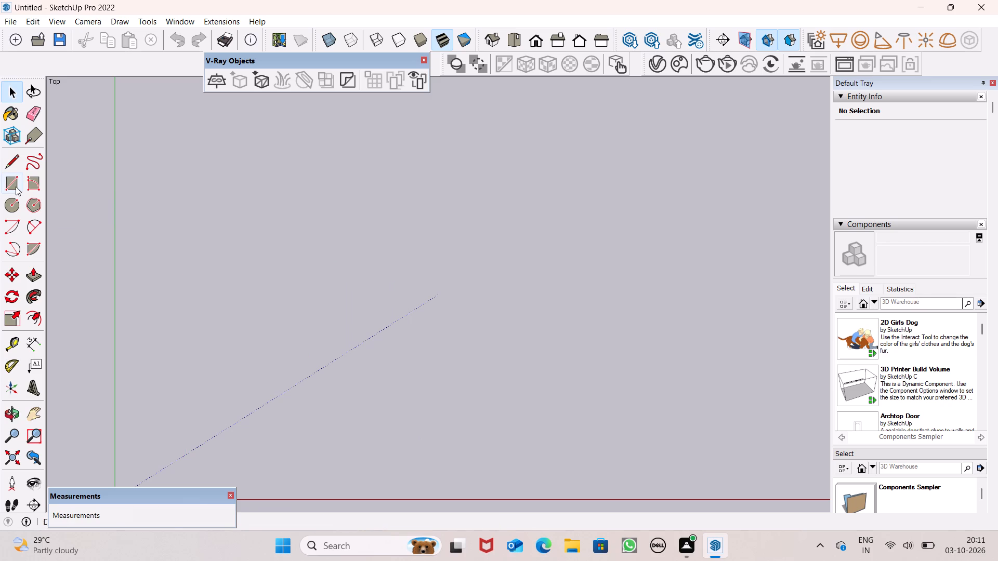
Draw a 25' by 30' rectangle on the ground plane near the origin as the room outline.
left_click(16, 186)
left_click(146, 173)
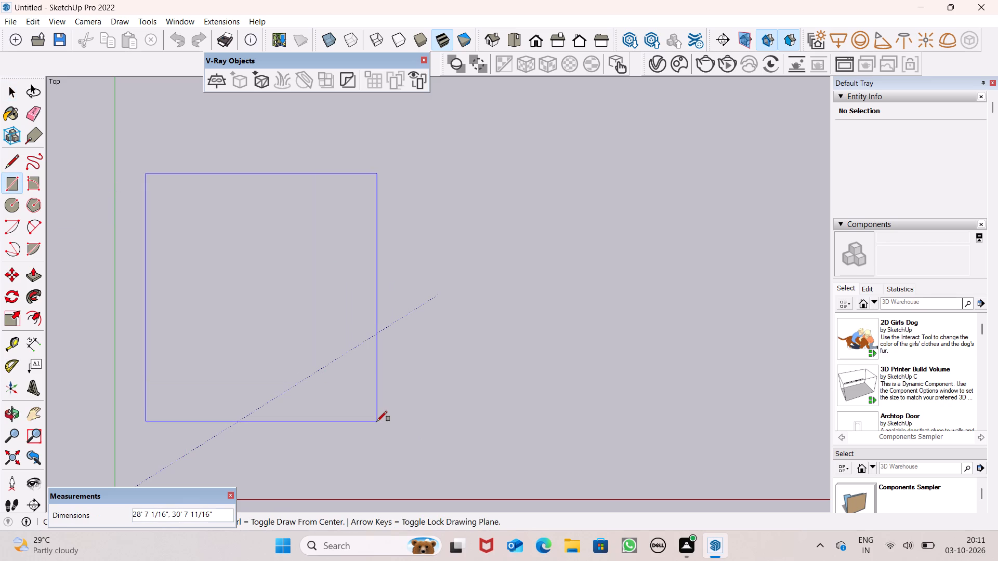
type("25',")
type("30'")
key("Return")
key("space")
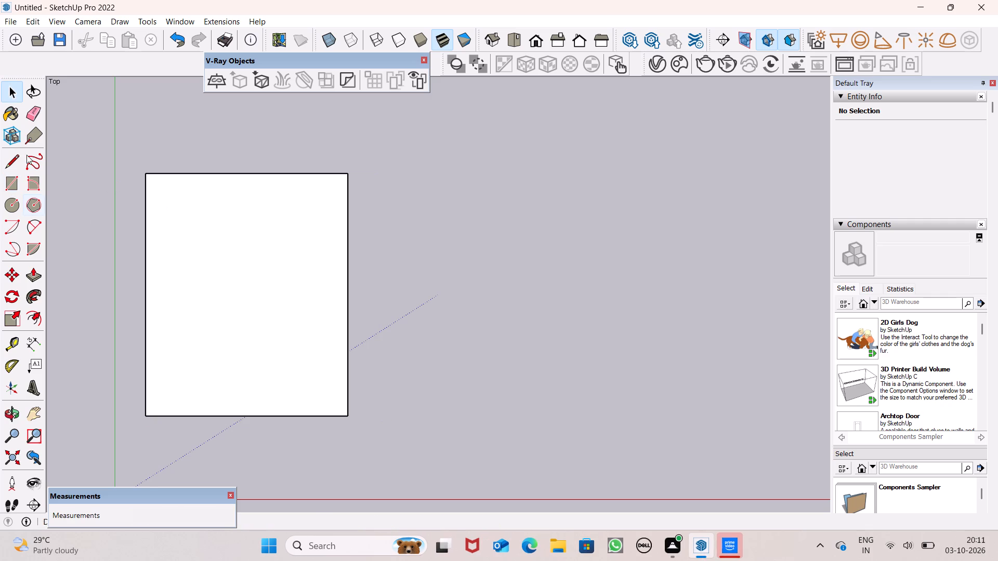
Offset the rectangle's edges inward by 9" to outline the wall thickness.
left_click(26, 319)
left_click_drag(254, 177, 258, 186)
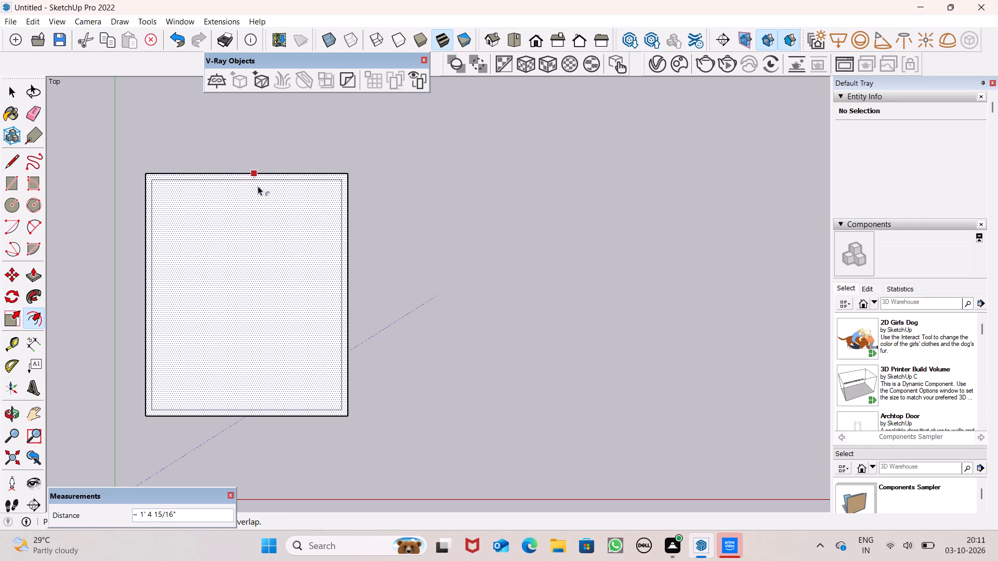
type("9\"")
key("Return")
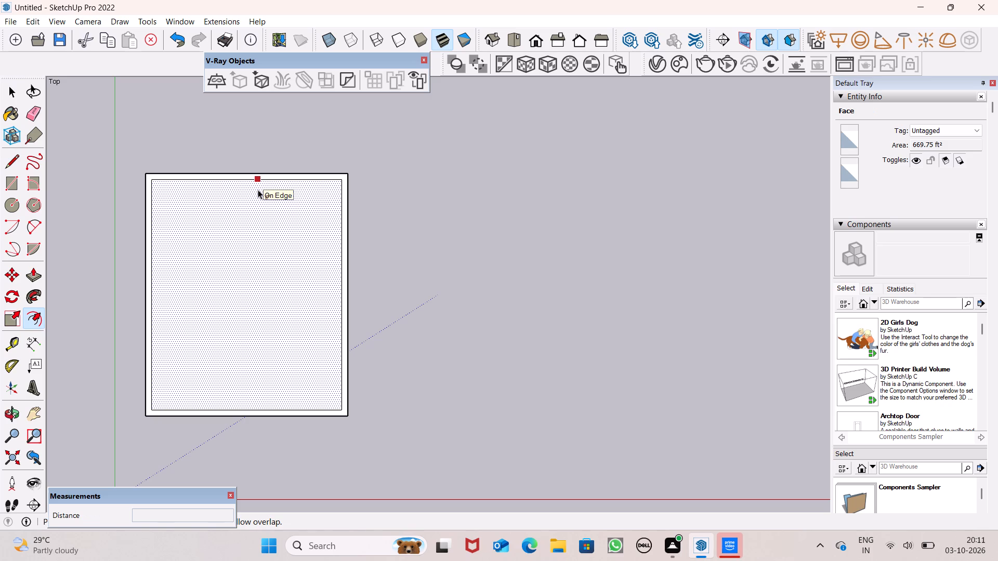
key("space")
key("space")
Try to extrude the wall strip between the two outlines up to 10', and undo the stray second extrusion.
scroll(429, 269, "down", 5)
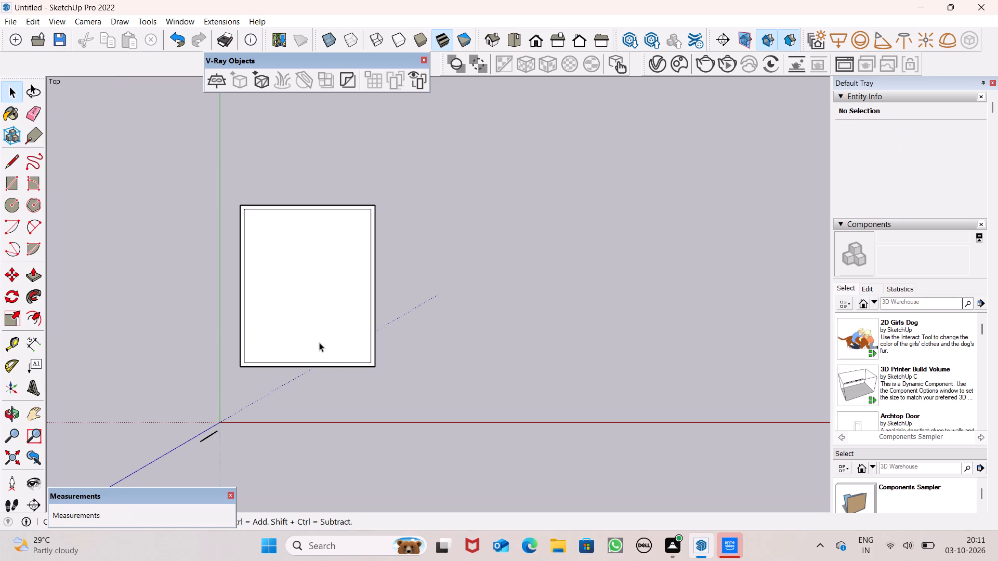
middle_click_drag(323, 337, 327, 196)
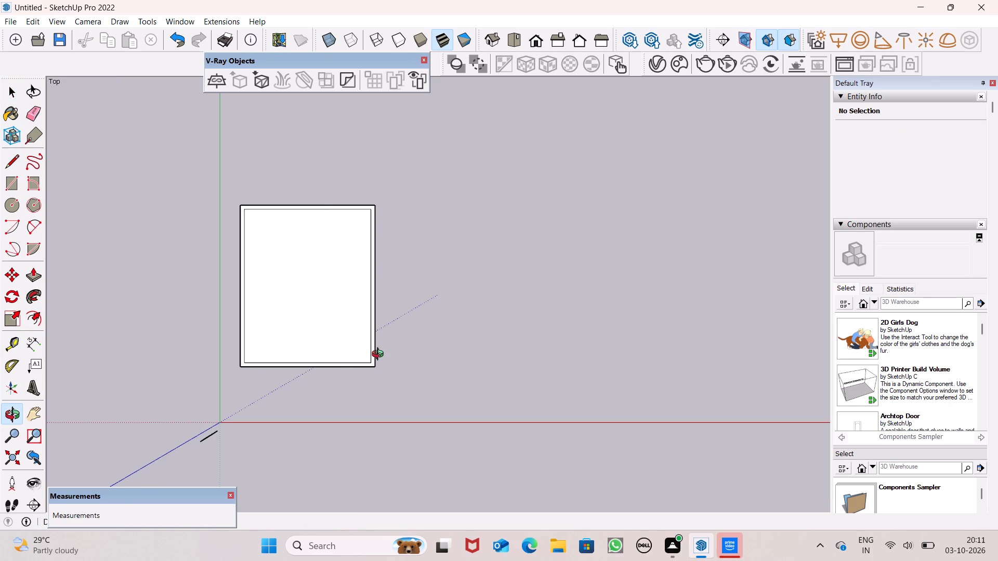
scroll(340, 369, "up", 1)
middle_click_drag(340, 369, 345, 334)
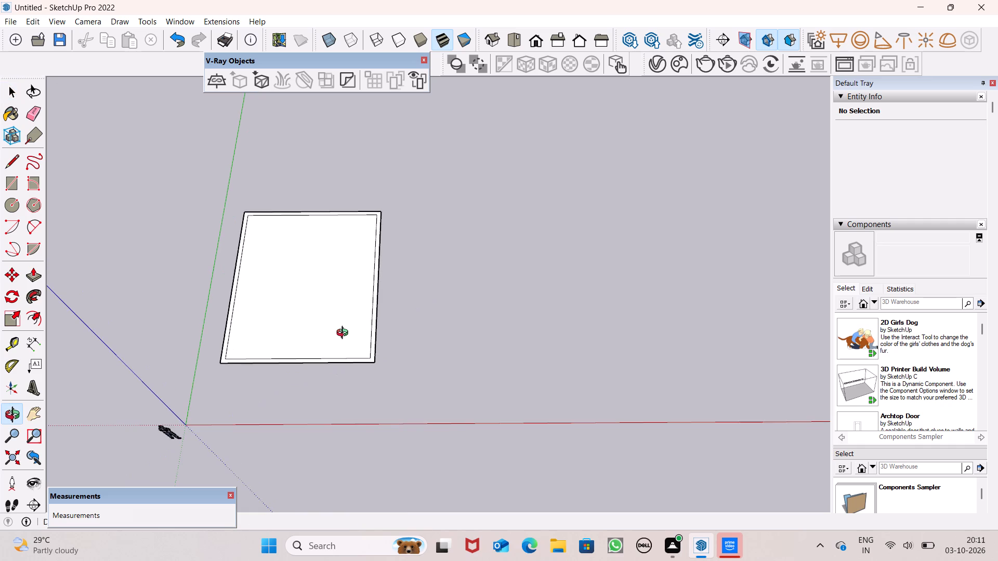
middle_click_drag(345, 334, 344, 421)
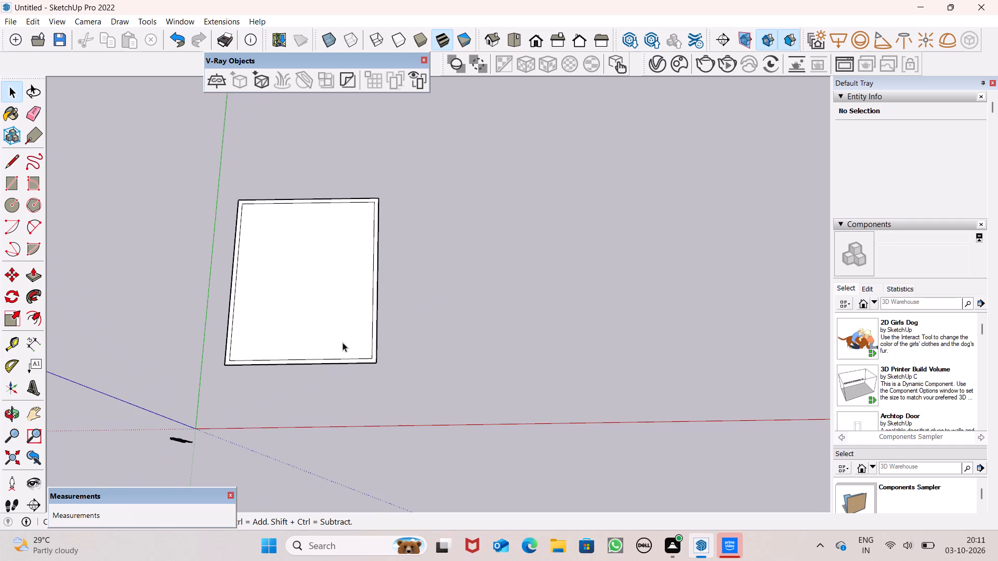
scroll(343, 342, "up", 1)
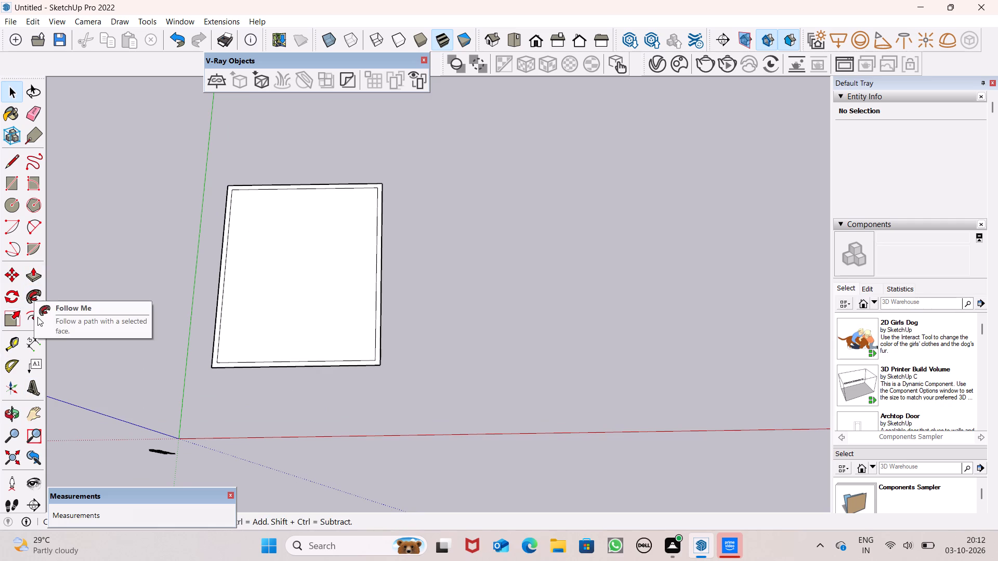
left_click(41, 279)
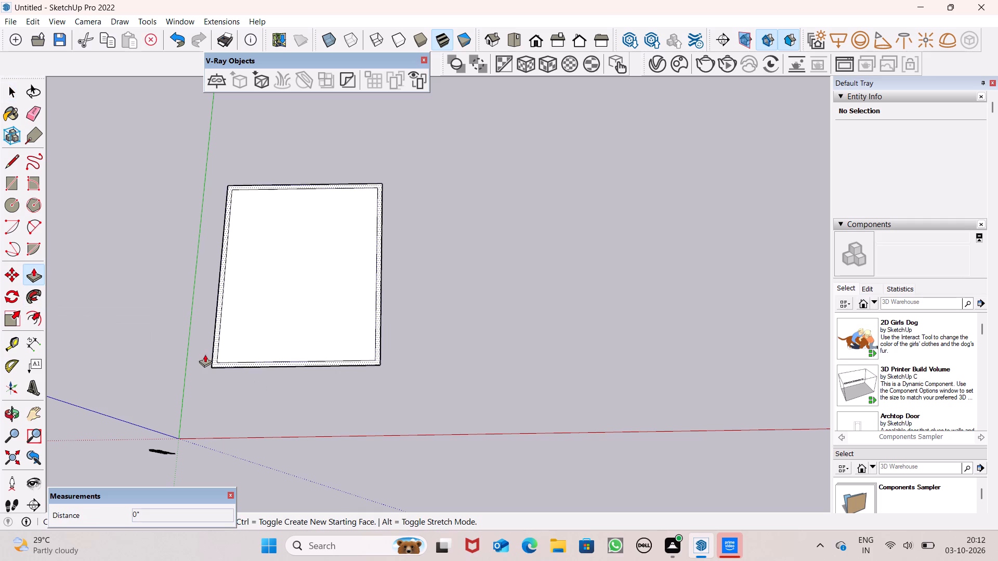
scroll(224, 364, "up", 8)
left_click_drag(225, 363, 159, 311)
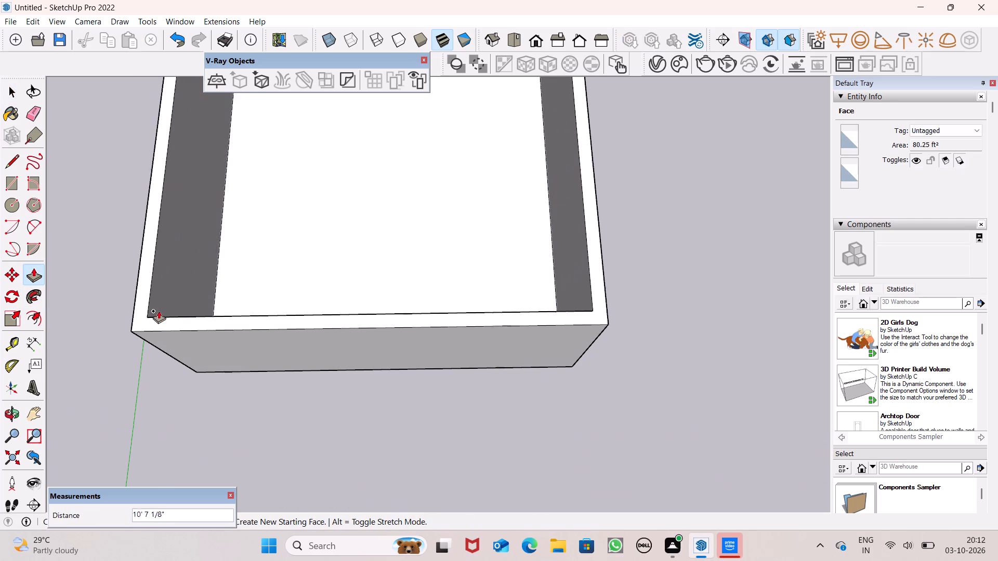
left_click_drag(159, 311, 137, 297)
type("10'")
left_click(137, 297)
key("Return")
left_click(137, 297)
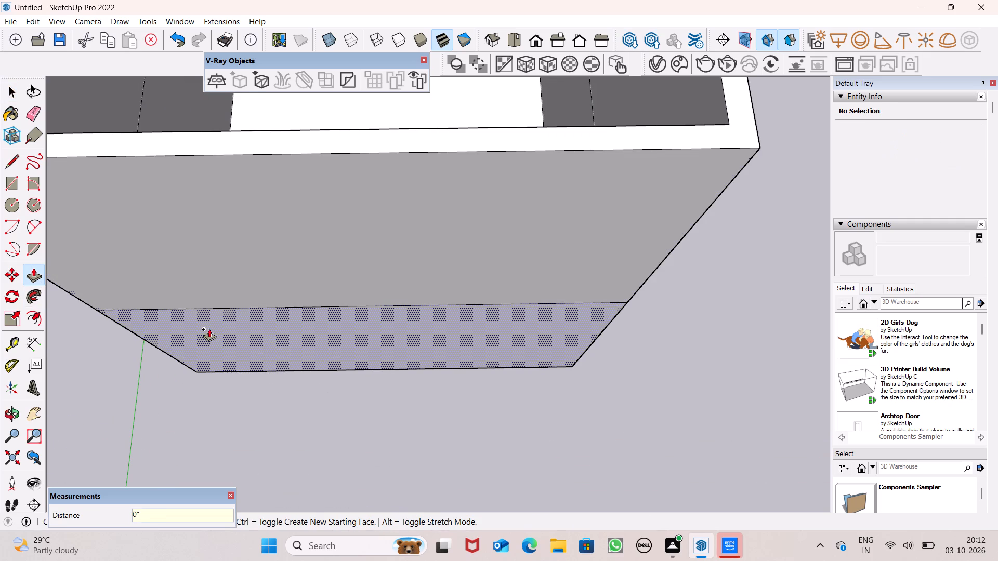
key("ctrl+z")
Check the height of the extruded walls at the near outer corner with the Dimension tool.
scroll(337, 368, "down", 13)
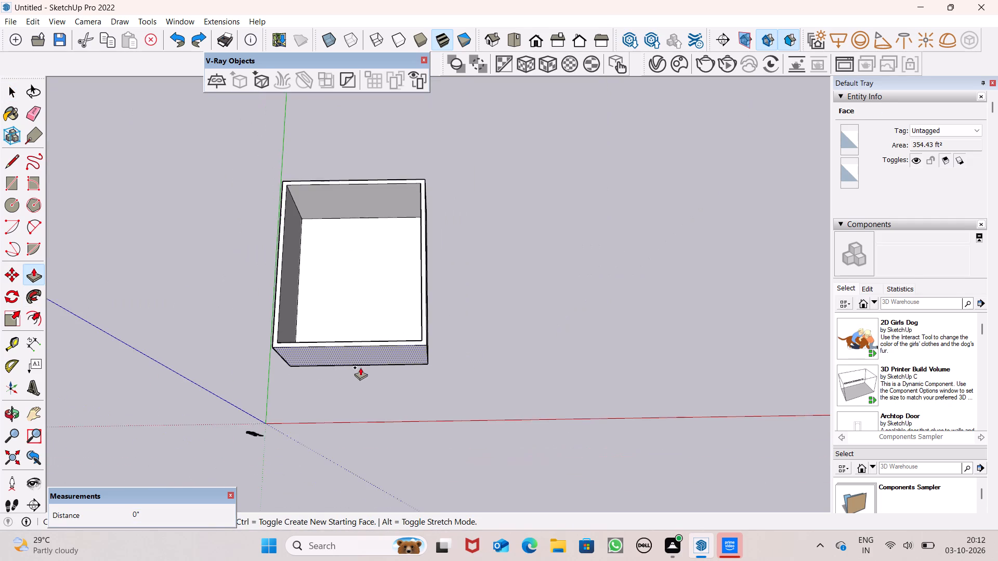
middle_click_drag(363, 367, 366, 159)
key("space")
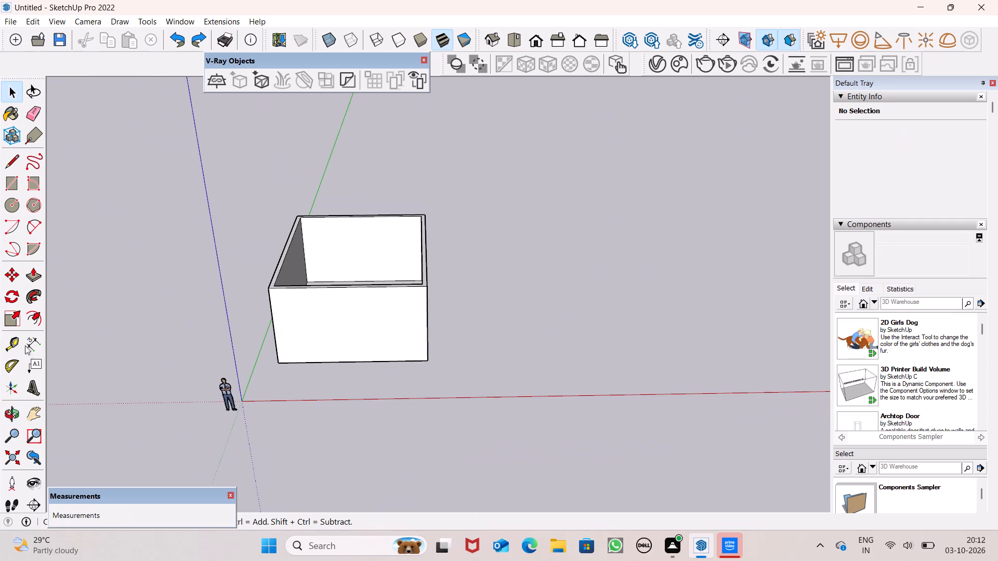
left_click(26, 352)
scroll(280, 314, "up", 9)
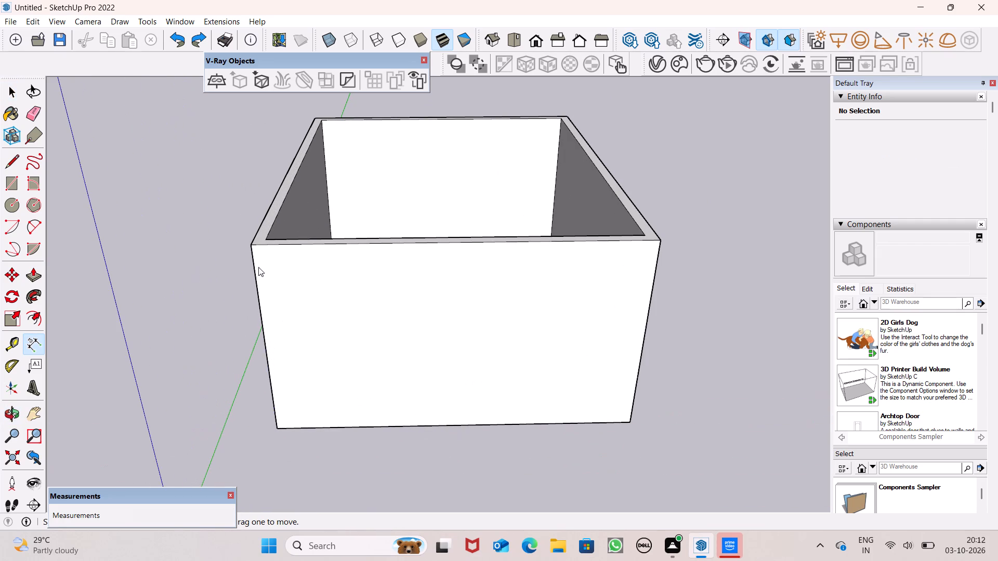
left_click(254, 246)
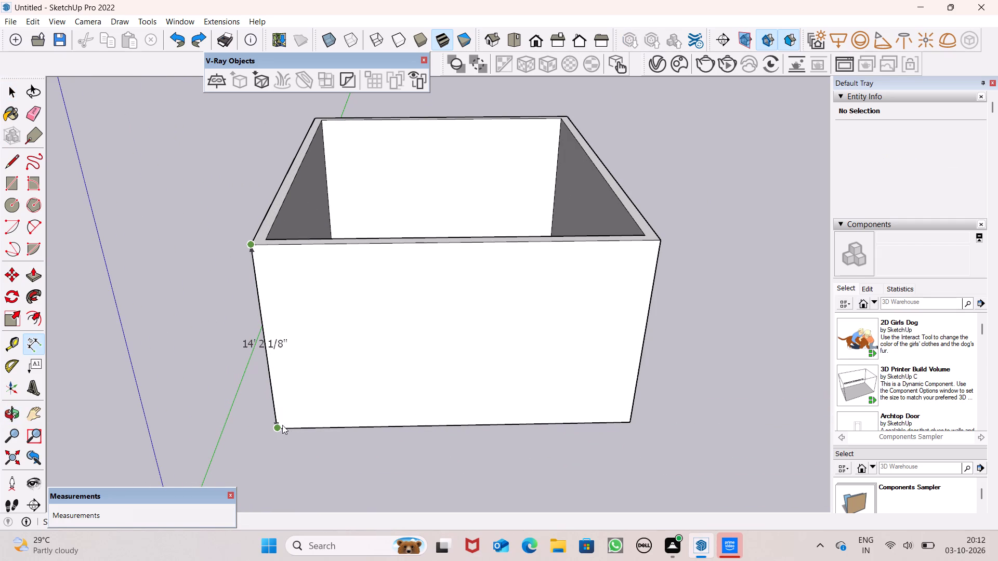
key("space")
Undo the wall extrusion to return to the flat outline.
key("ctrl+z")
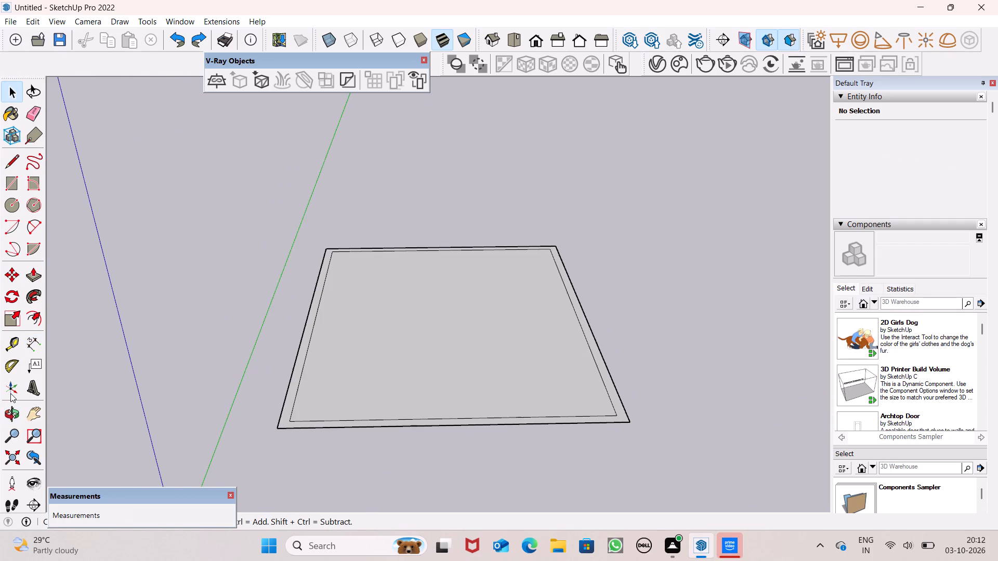
Extrude the 9" wall strip between the two outlines upward by 10' with Push/Pull.
left_click(35, 277)
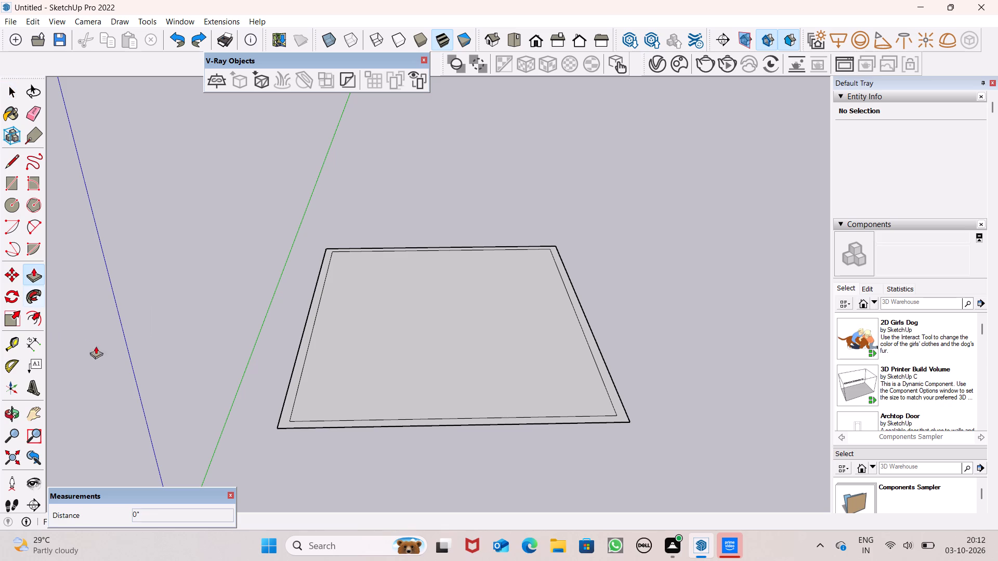
left_click_drag(285, 417, 259, 290)
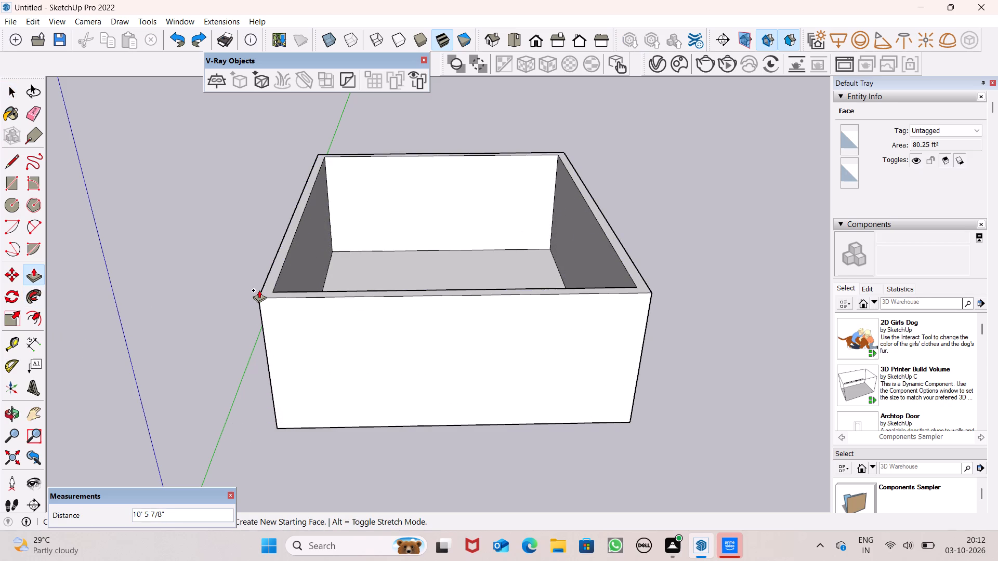
left_click_drag(259, 290, 257, 282)
type("10")
key("apostrophe")
key("Return")
key("space")
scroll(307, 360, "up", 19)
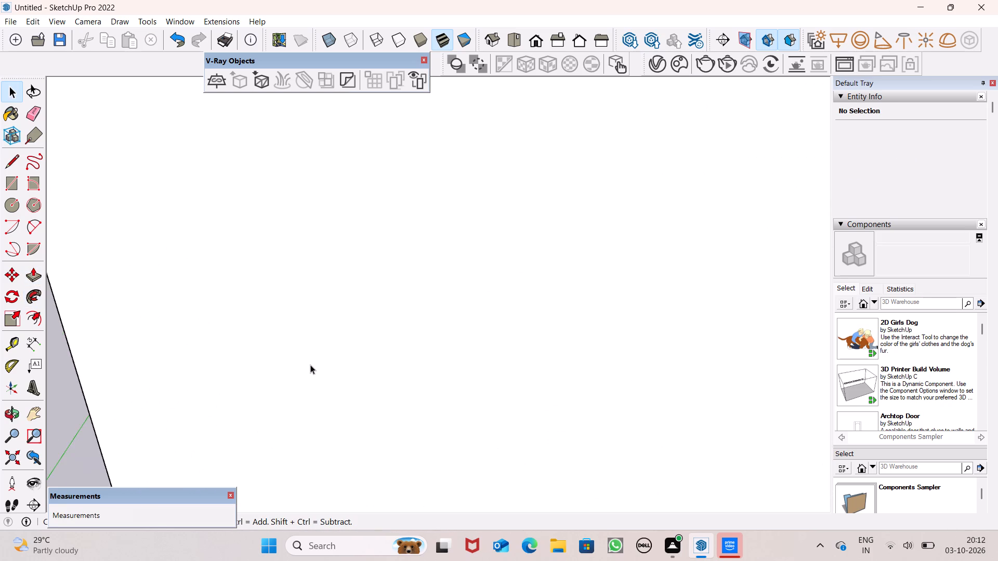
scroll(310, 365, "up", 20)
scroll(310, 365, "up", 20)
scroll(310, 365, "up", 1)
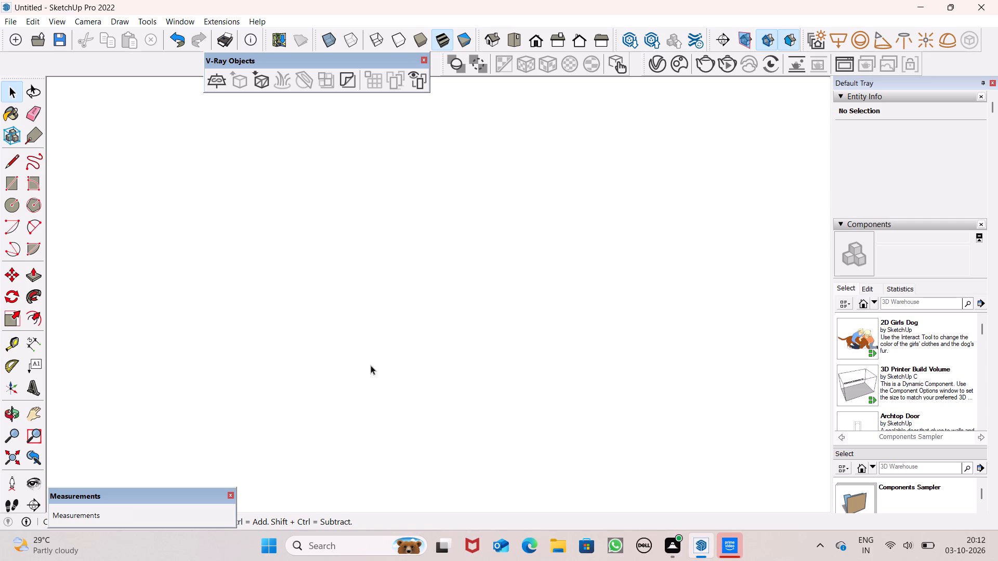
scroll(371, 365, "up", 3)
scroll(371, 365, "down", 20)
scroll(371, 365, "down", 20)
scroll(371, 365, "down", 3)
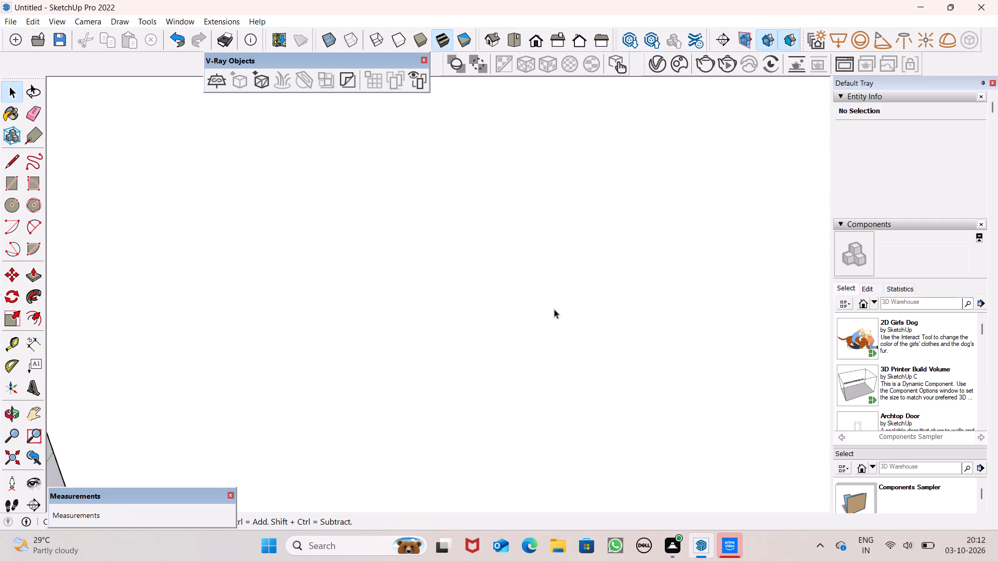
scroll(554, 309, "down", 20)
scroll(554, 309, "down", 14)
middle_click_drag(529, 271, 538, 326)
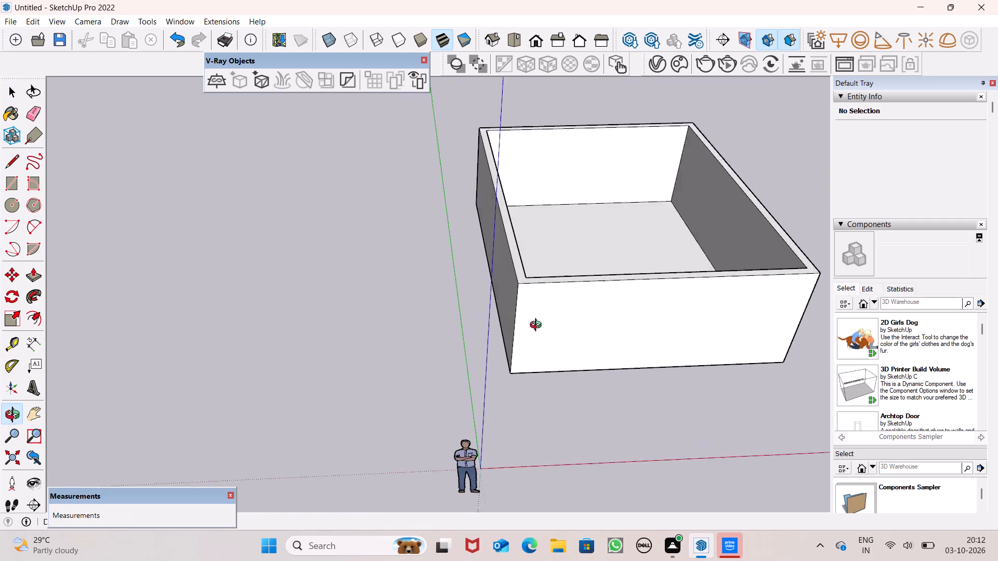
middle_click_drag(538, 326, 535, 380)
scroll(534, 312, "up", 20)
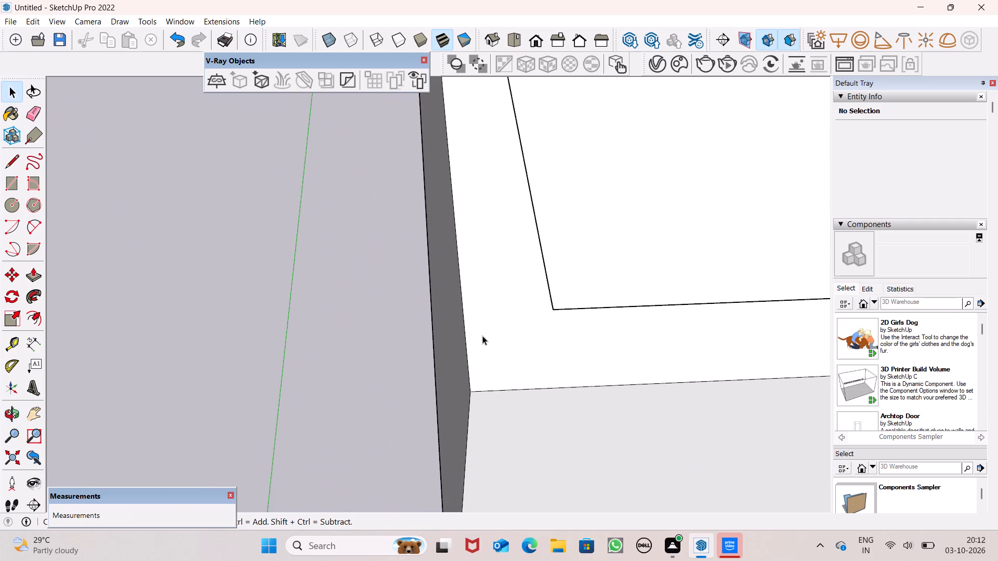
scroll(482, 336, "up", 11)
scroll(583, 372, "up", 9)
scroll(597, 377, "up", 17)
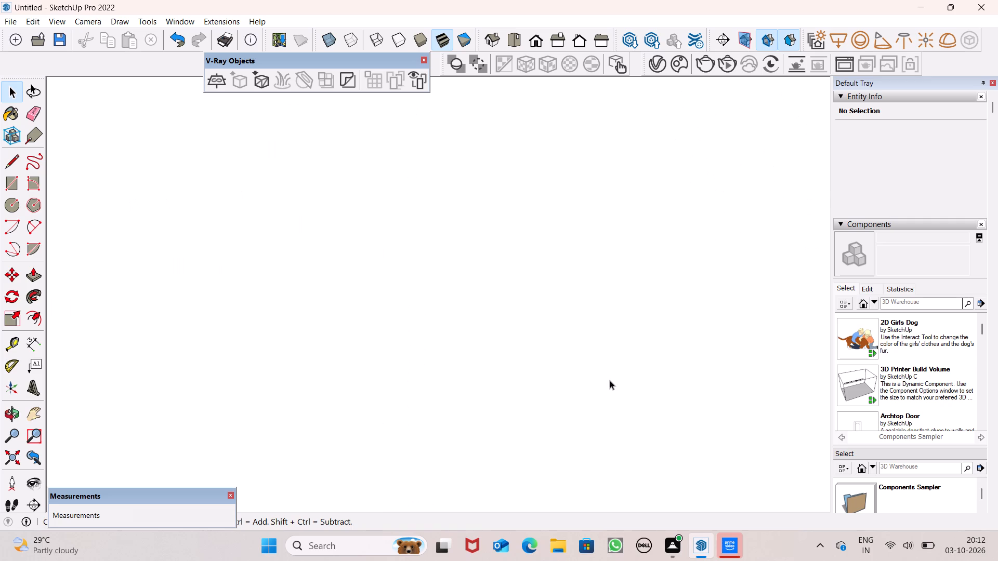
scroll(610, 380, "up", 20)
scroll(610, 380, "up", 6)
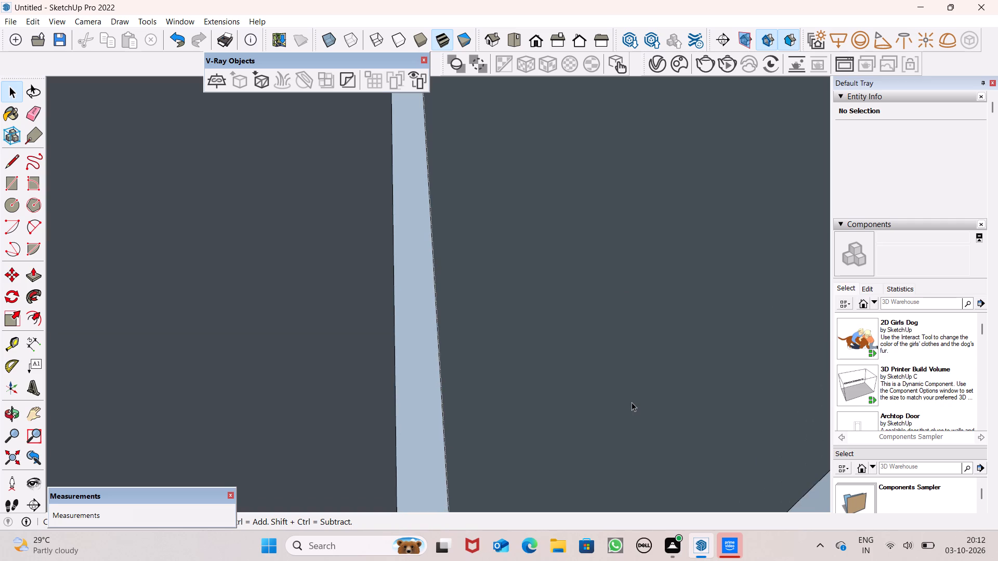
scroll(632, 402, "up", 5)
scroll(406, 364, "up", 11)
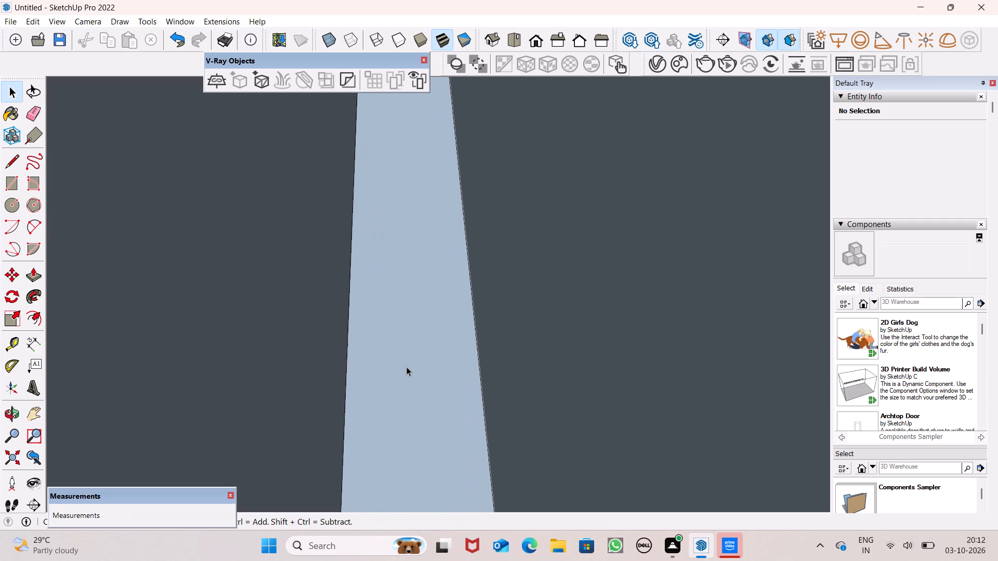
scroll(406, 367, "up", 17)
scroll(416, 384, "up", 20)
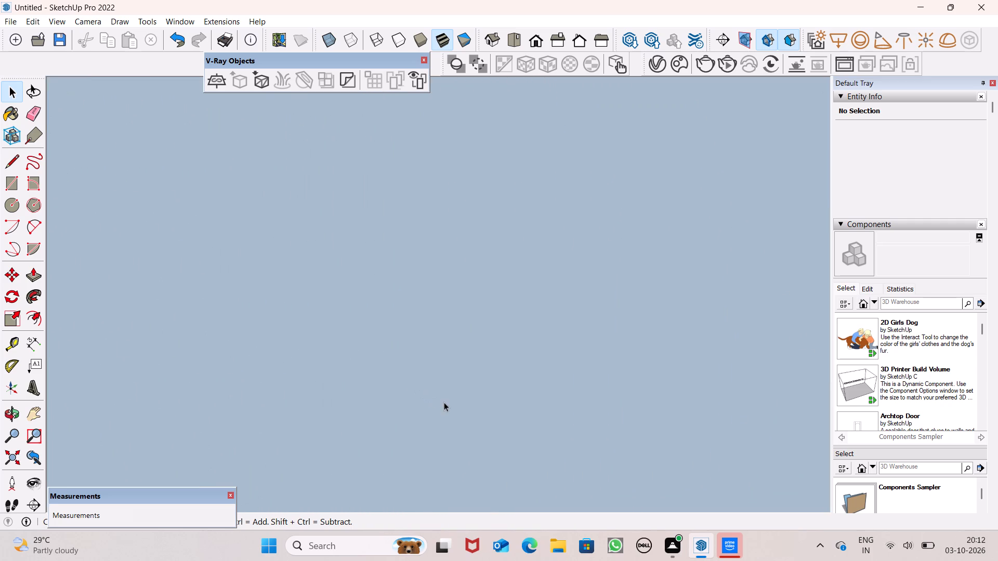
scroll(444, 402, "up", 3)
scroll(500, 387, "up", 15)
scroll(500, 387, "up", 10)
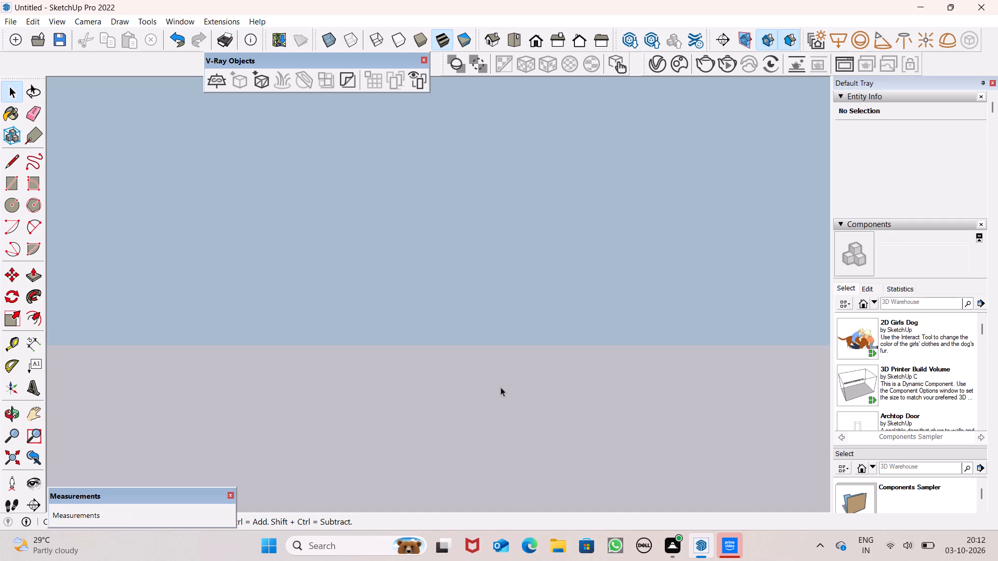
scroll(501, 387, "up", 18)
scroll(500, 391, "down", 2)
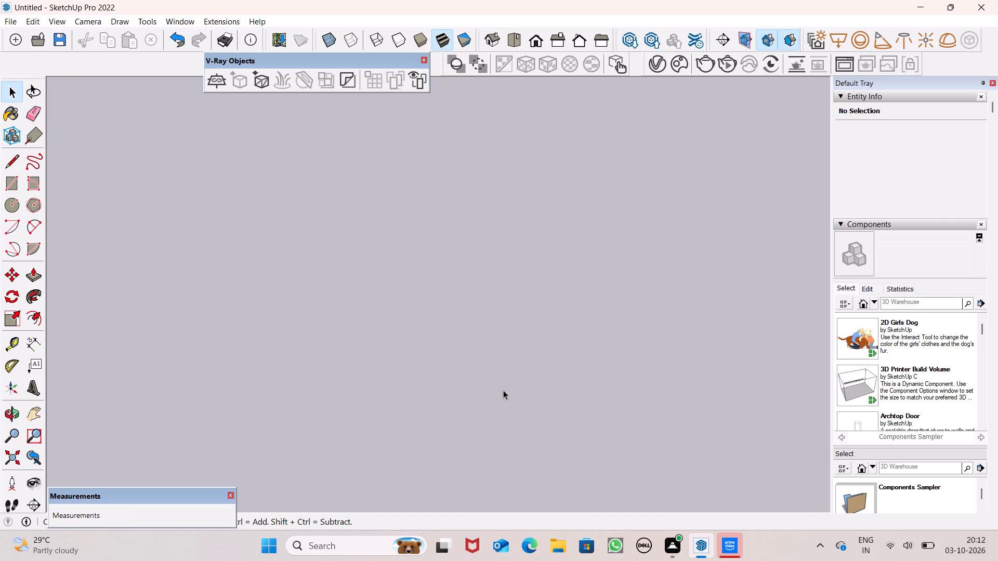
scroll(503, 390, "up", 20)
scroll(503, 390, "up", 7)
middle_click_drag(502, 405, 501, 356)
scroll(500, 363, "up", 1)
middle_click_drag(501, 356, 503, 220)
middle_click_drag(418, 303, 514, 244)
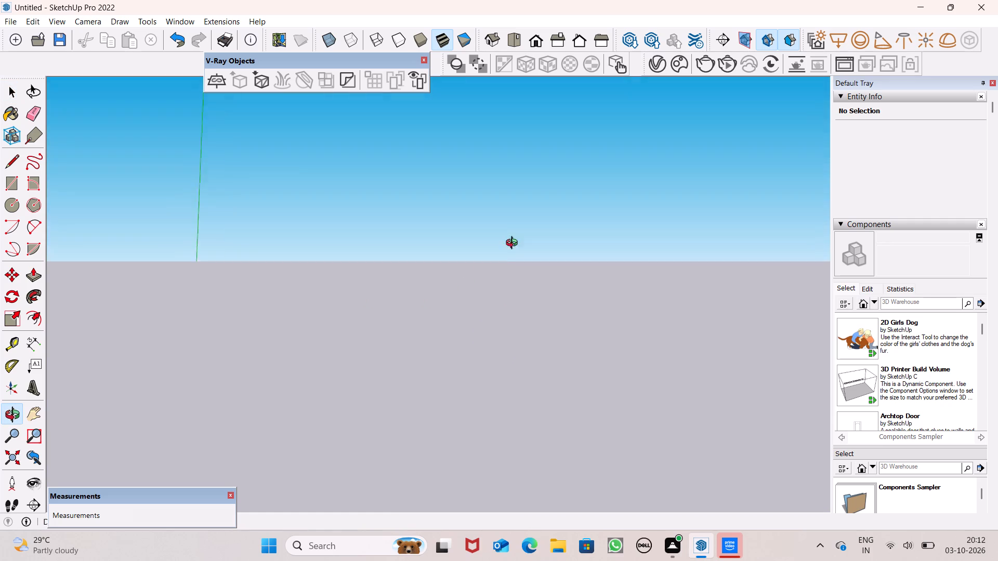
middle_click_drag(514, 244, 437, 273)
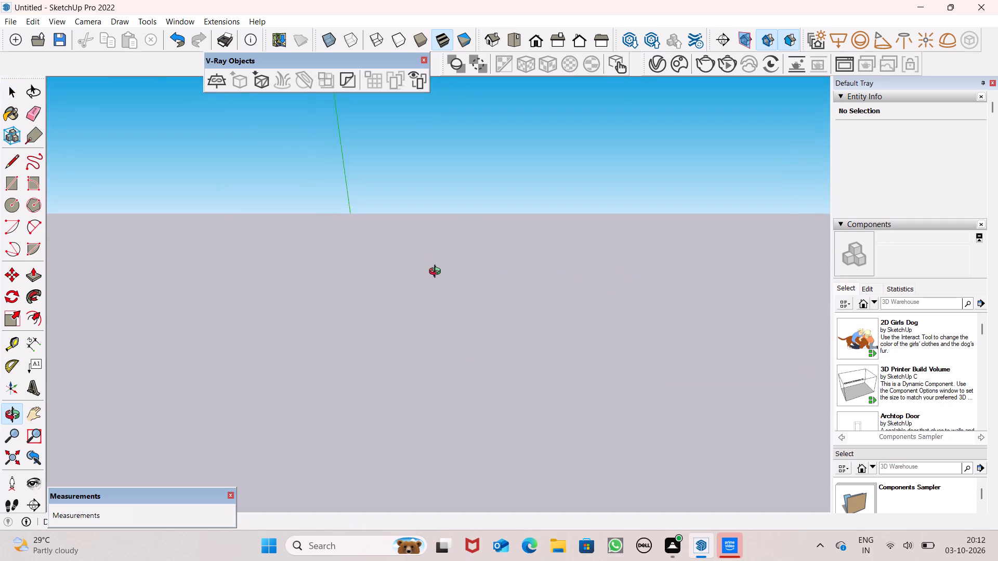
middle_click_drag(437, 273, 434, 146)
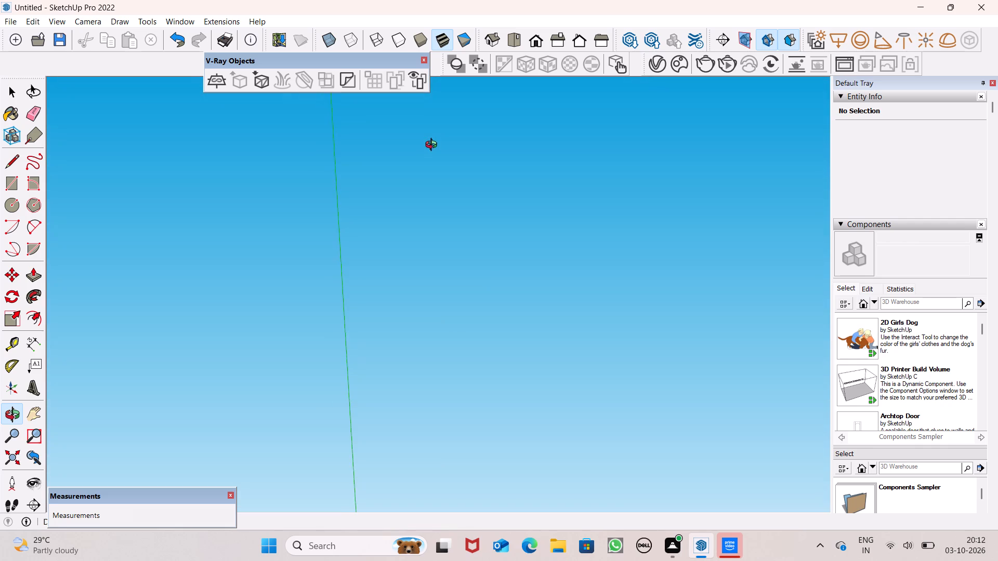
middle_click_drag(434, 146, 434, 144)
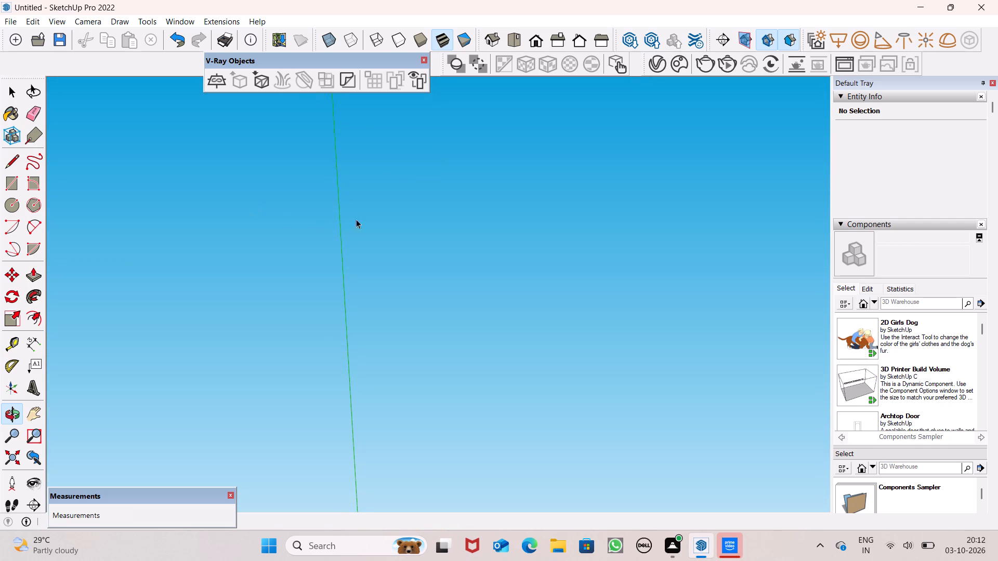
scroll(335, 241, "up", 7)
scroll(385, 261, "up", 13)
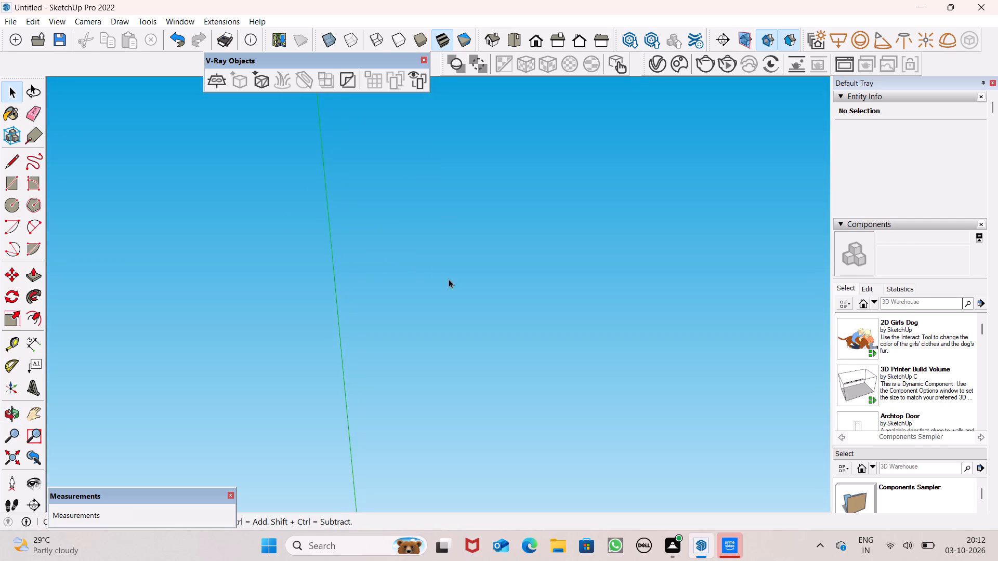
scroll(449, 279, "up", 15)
Return to the top view of the room and examine its walls from above, from the front and from below.
left_click(513, 44)
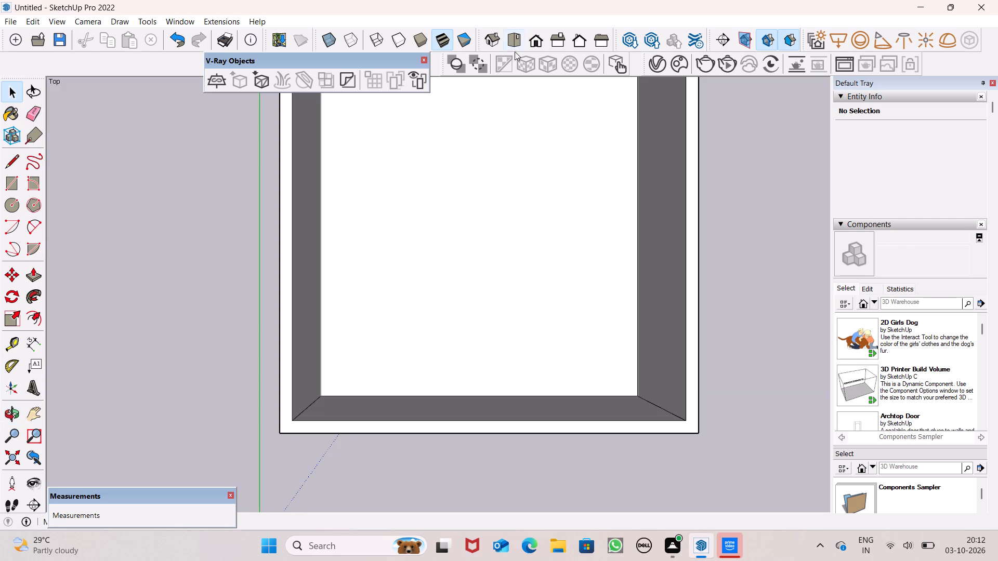
scroll(561, 225, "down", 5)
middle_click_drag(555, 375, 497, 156)
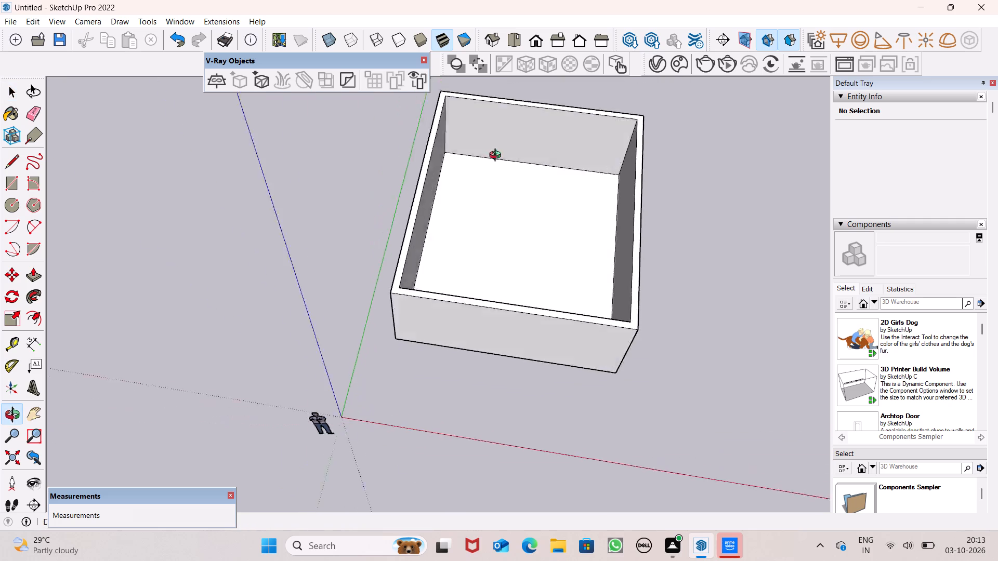
middle_click_drag(497, 156, 506, 97)
scroll(472, 209, "up", 1)
middle_click_drag(498, 299, 502, 277)
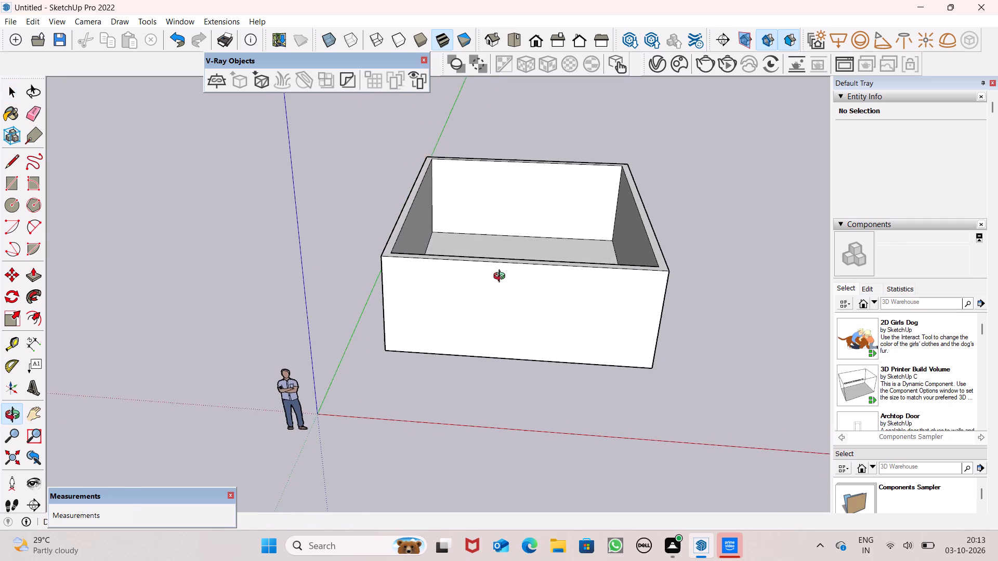
middle_click_drag(502, 277, 504, 276)
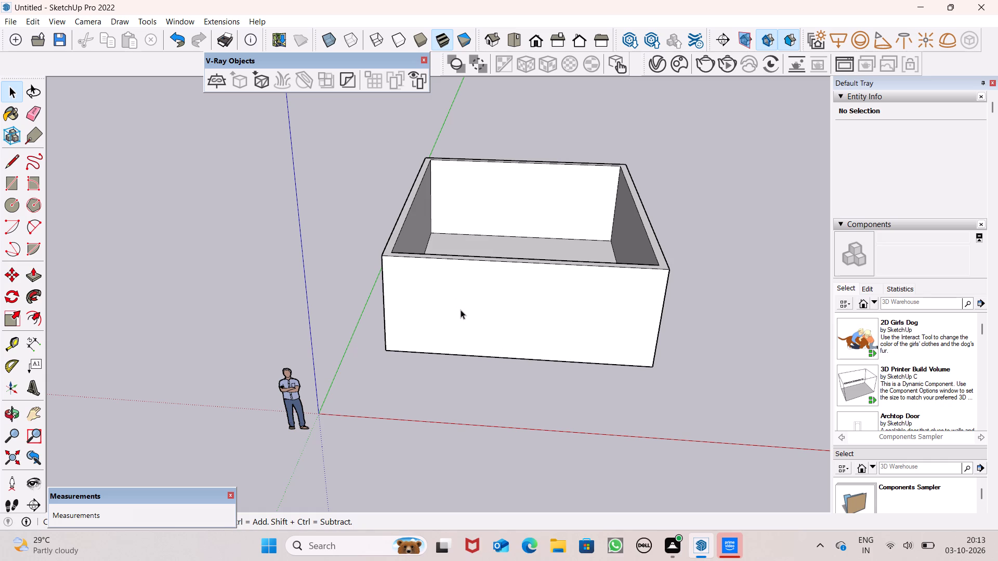
scroll(460, 341, "up", 1)
middle_click_drag(460, 341, 454, 172)
scroll(456, 189, "up", 1)
scroll(501, 355, "up", 1)
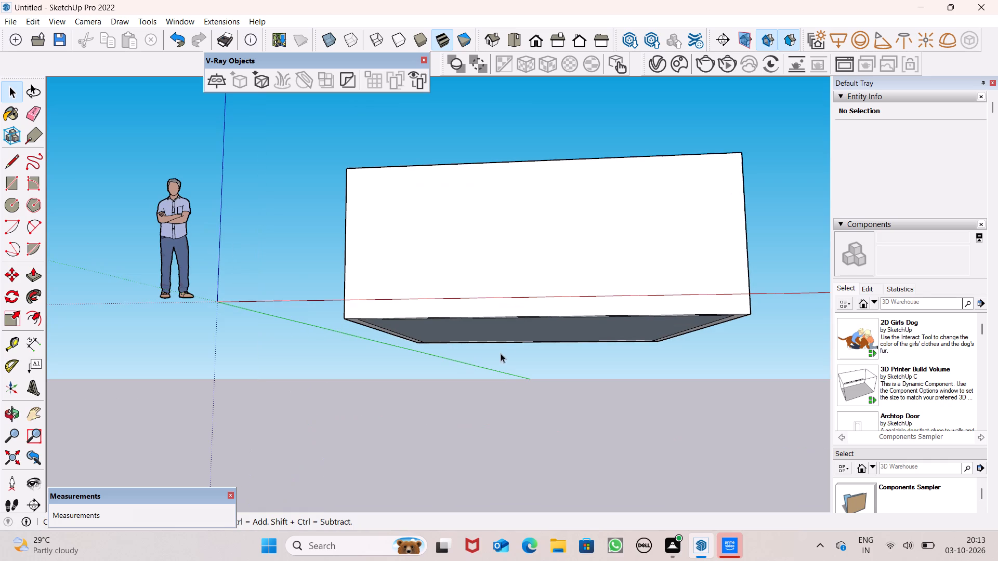
scroll(509, 261, "down", 14)
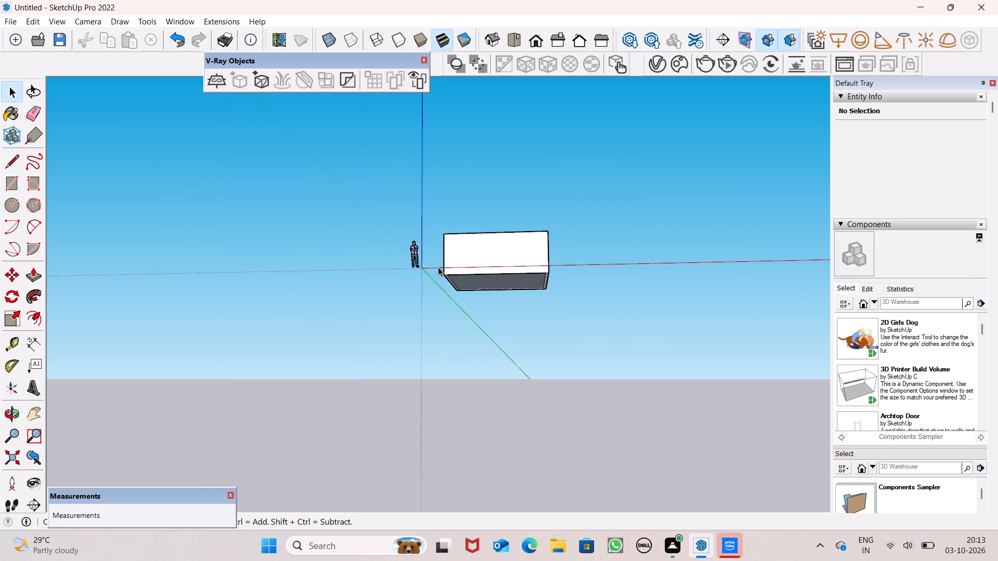
scroll(470, 228, "down", 5)
middle_click_drag(475, 247, 503, 402)
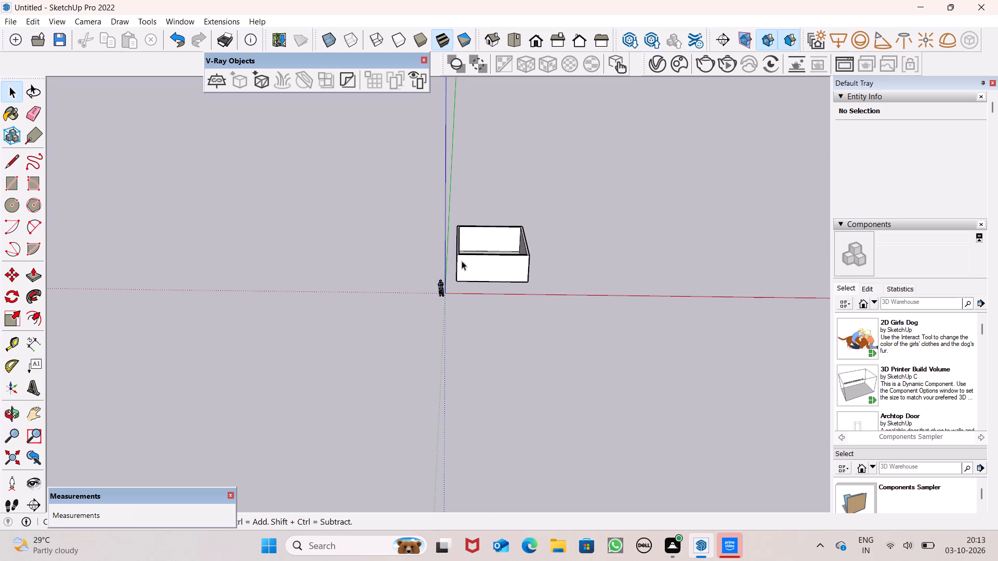
scroll(498, 277, "down", 1)
scroll(519, 264, "up", 6)
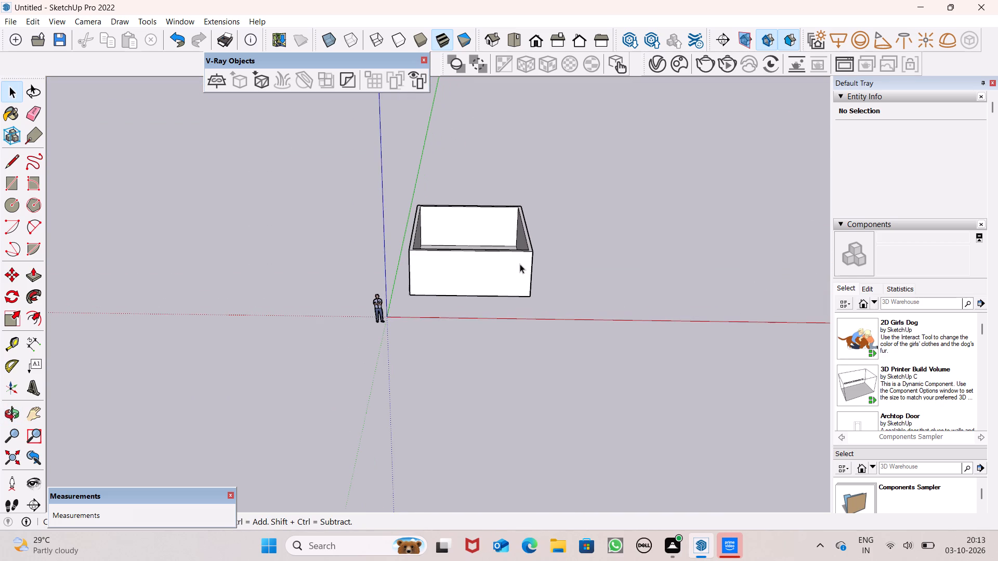
scroll(509, 287, "up", 8)
scroll(495, 266, "down", 2)
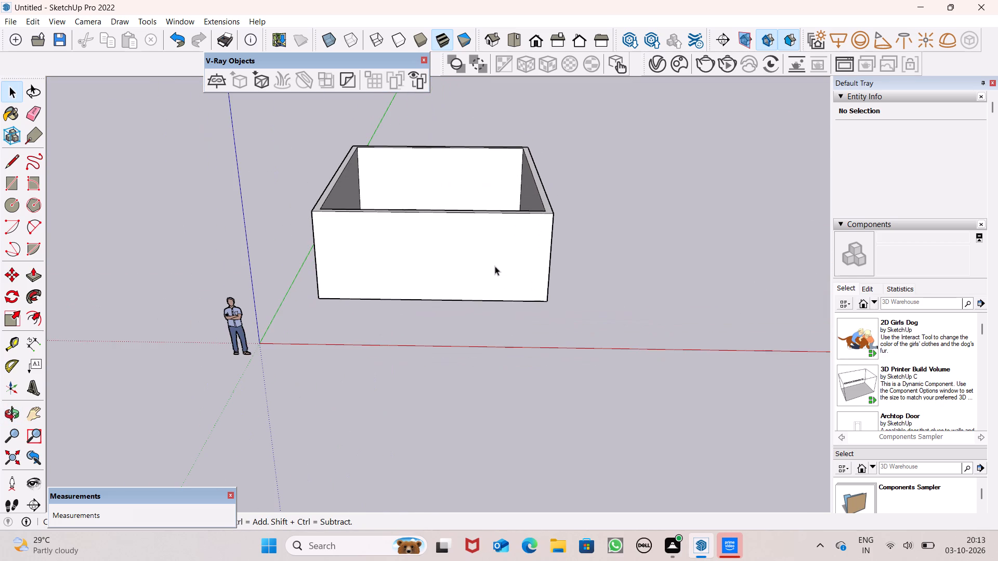
Select the whole walled room and move it about 12' along the red axis, away from the origin.
double_click(489, 258)
double_click(489, 258)
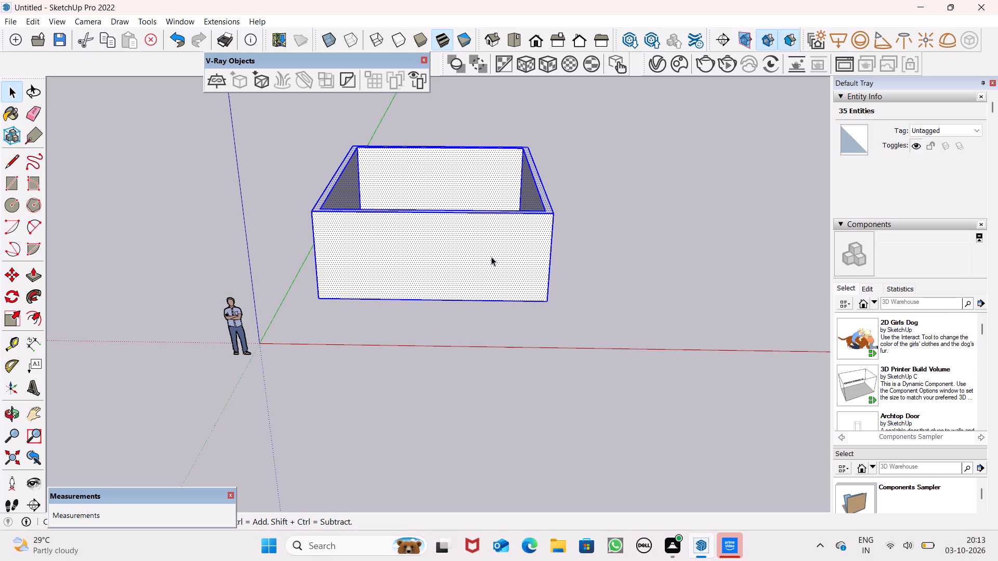
key("m")
key("Return")
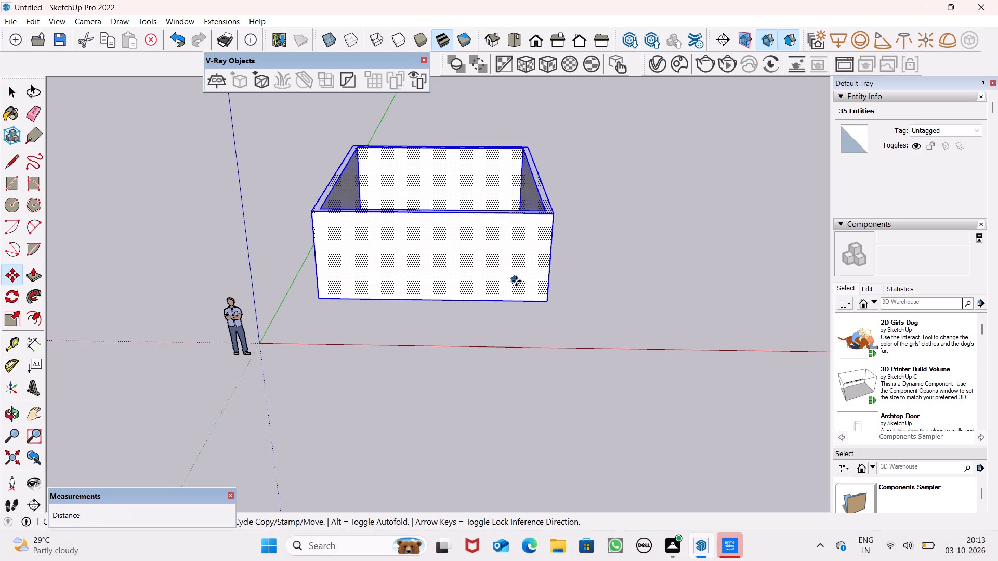
left_click_drag(553, 302, 664, 303)
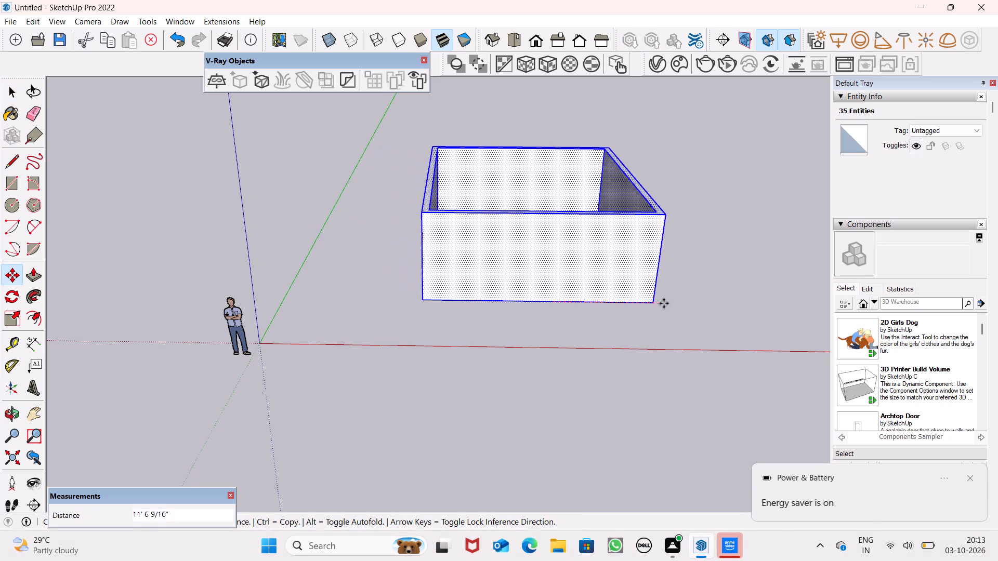
left_click_drag(664, 303, 664, 300)
key("space")
left_click(689, 305)
left_click(699, 285)
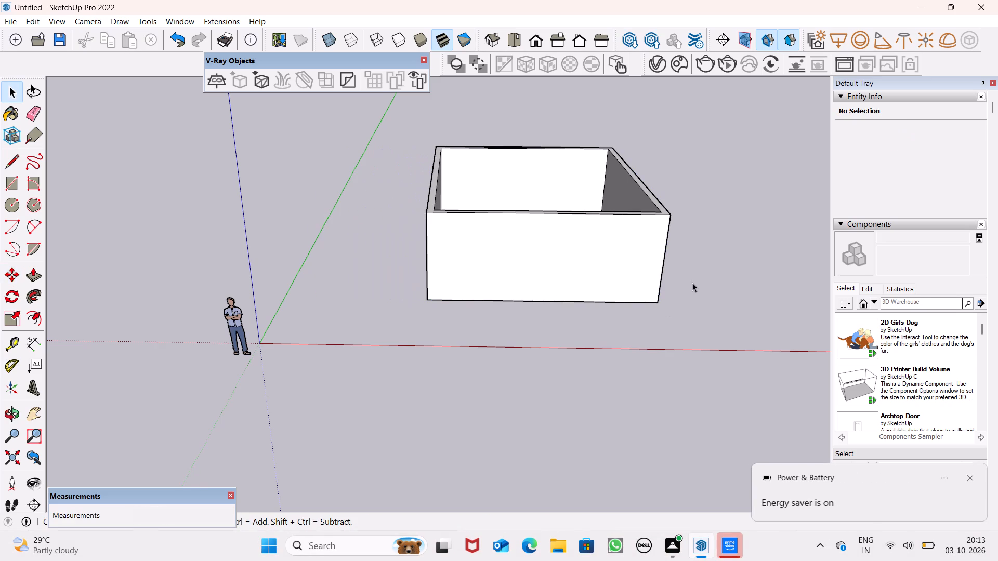
key("space")
Draw a rectangle about 32' 6" by 8' 6" on the ground in front of the room's front wall.
scroll(691, 246, "up", 7)
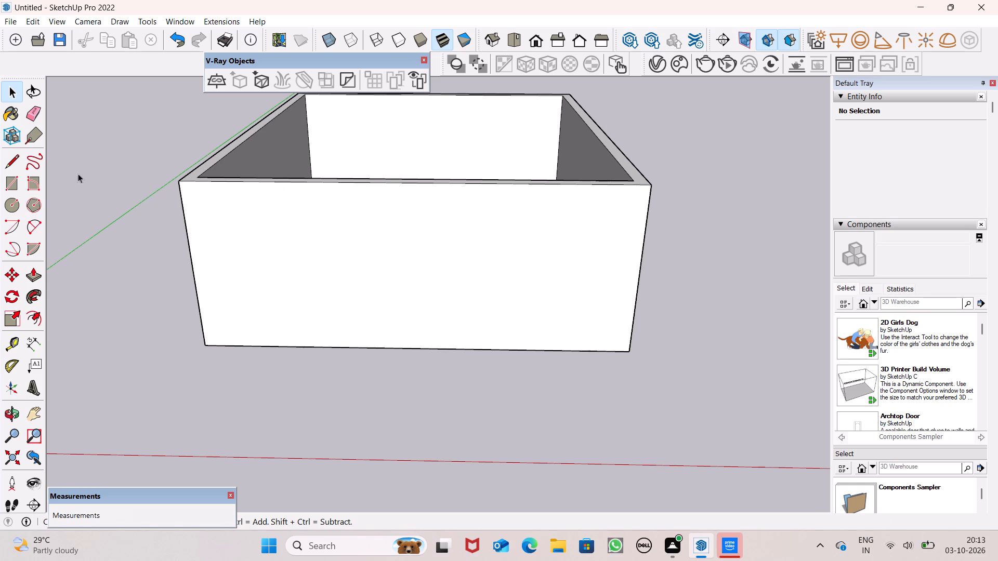
left_click(7, 178)
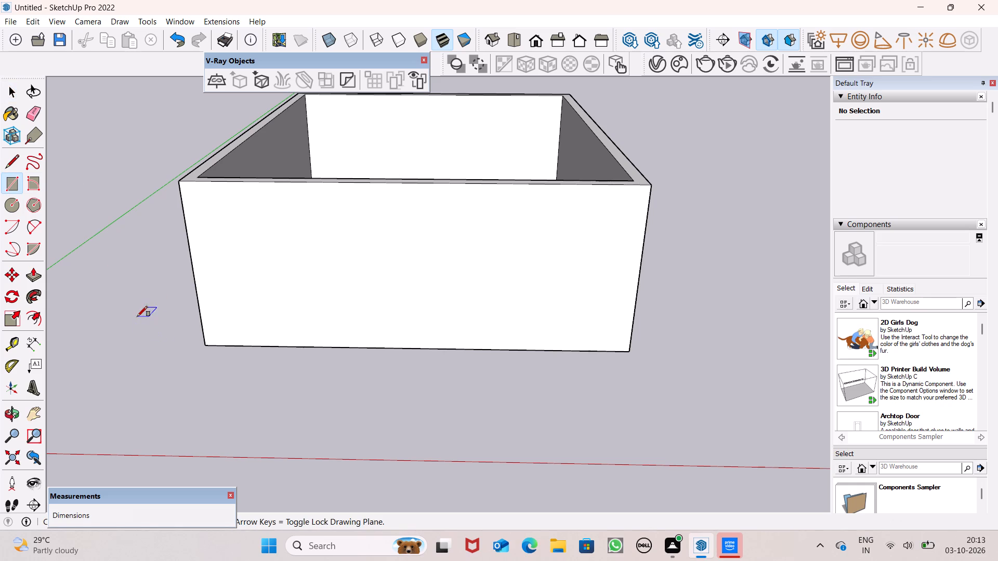
left_click_drag(104, 352, 117, 363)
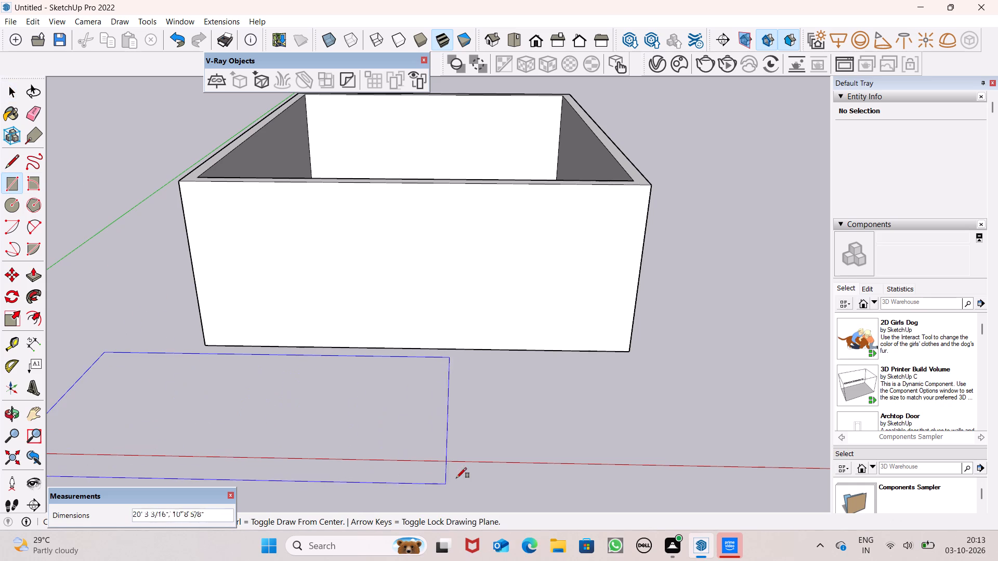
left_click(723, 457)
key("space")
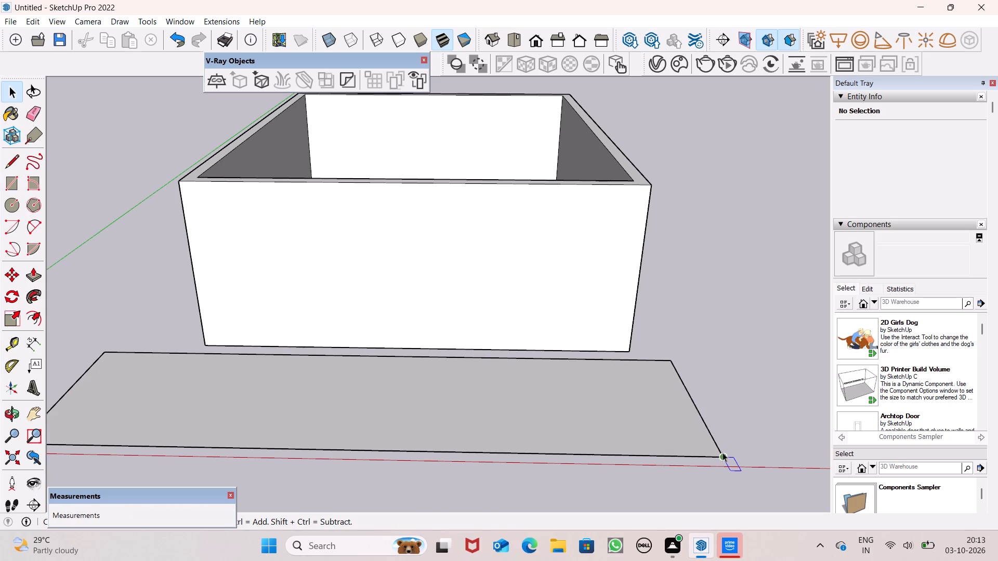
key("space")
Move the ground rectangle up to the base of the front wall and shift it sideways to centre it on the room.
double_click(572, 380)
key("m")
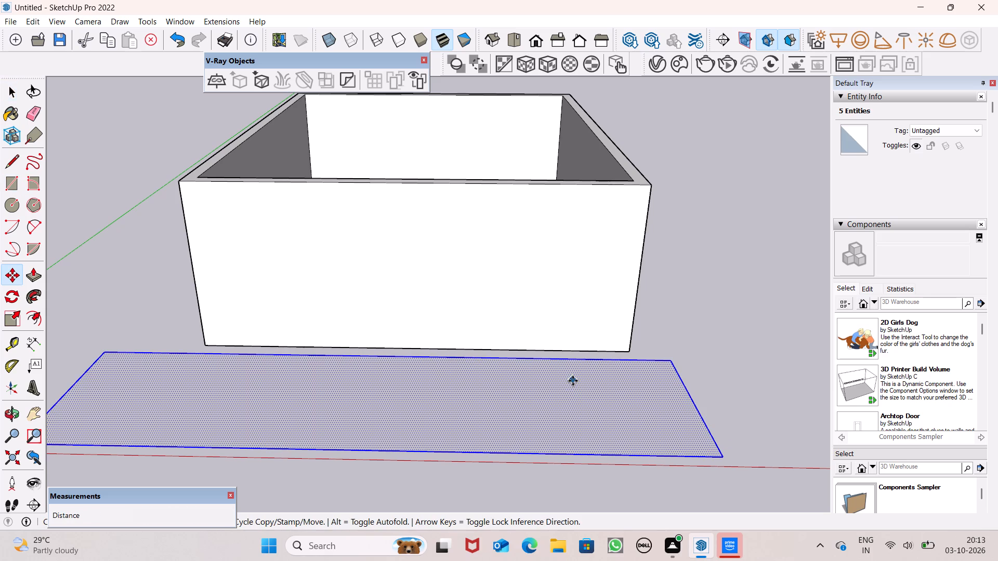
key("Return")
left_click_drag(669, 359, 671, 354)
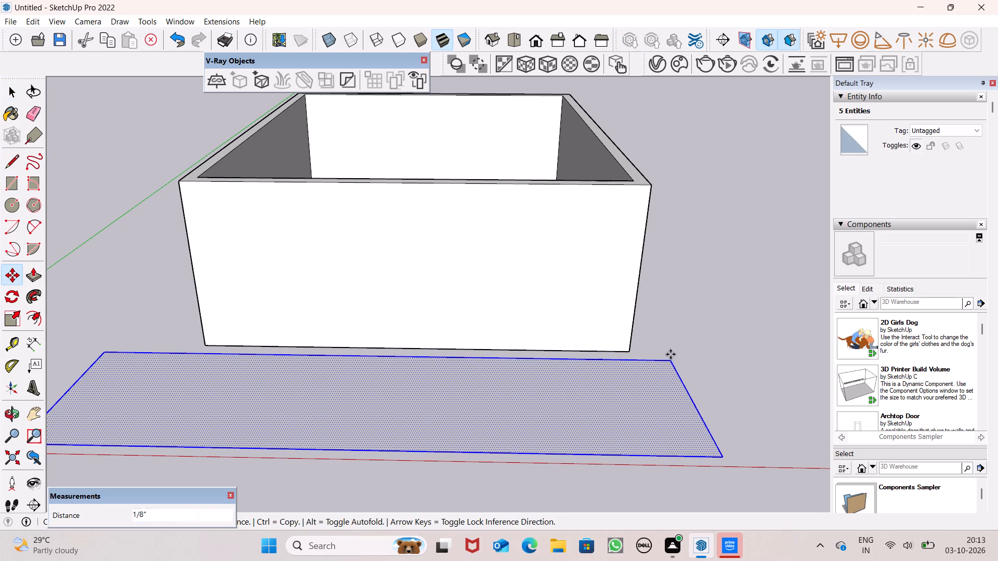
left_click_drag(671, 354, 673, 350)
left_click_drag(673, 350, 674, 350)
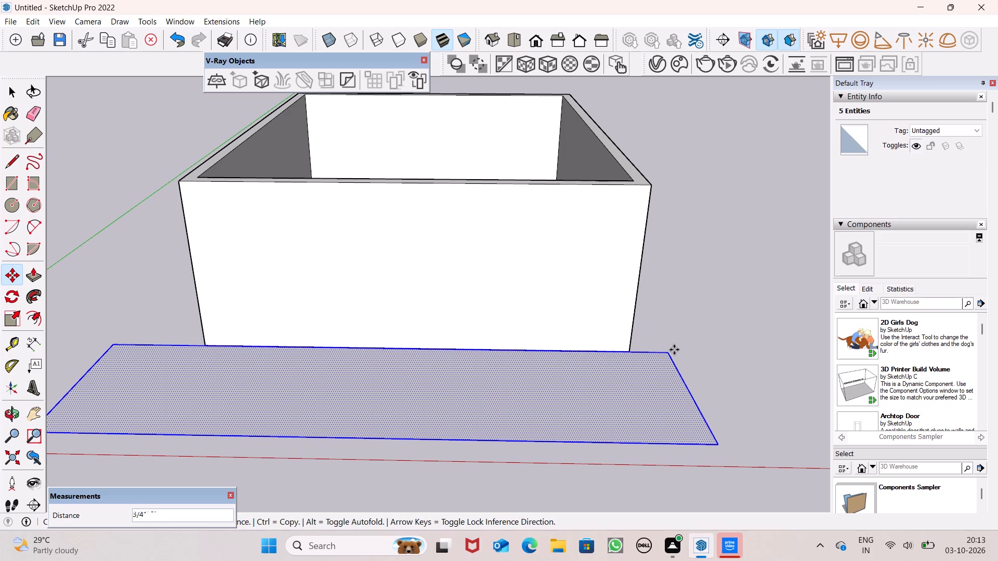
left_click_drag(674, 350, 689, 344)
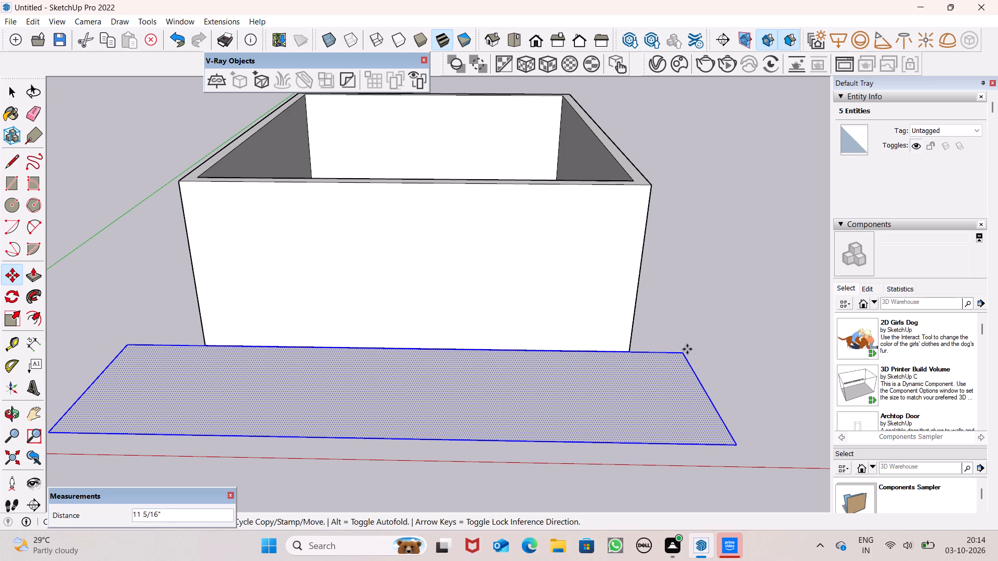
left_click_drag(685, 349, 700, 348)
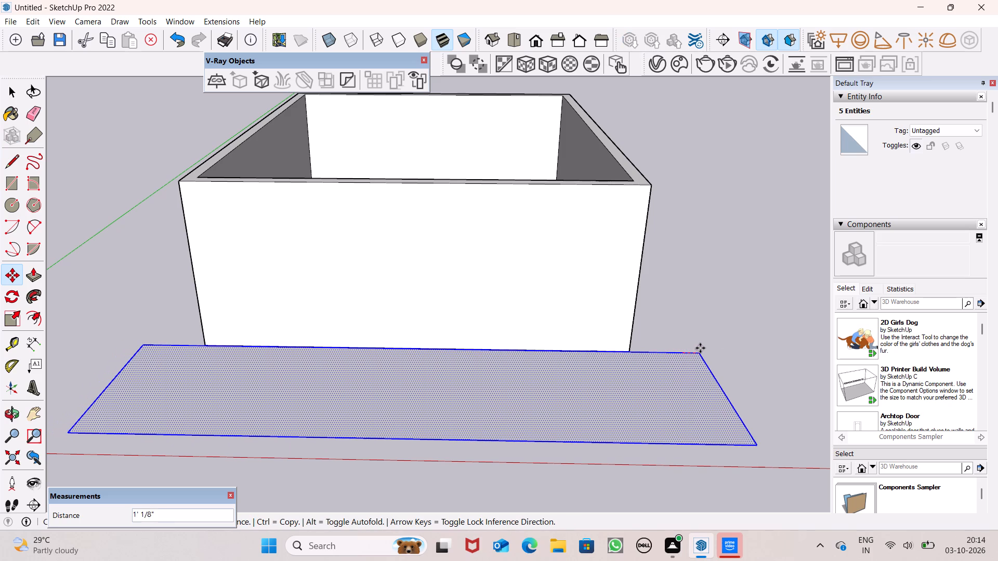
left_click_drag(700, 348, 710, 348)
left_click_drag(710, 348, 691, 351)
left_click(691, 351)
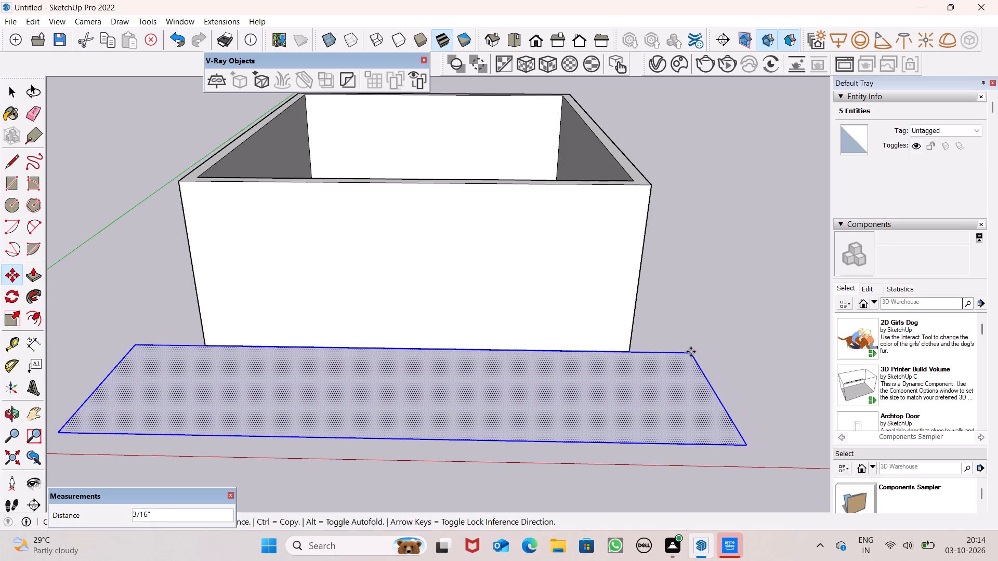
key("space")
left_click(716, 316)
Examine from below and from the sides how the rectangle meets the base of the front wall.
scroll(611, 368, "down", 3)
middle_click_drag(598, 380, 605, 456)
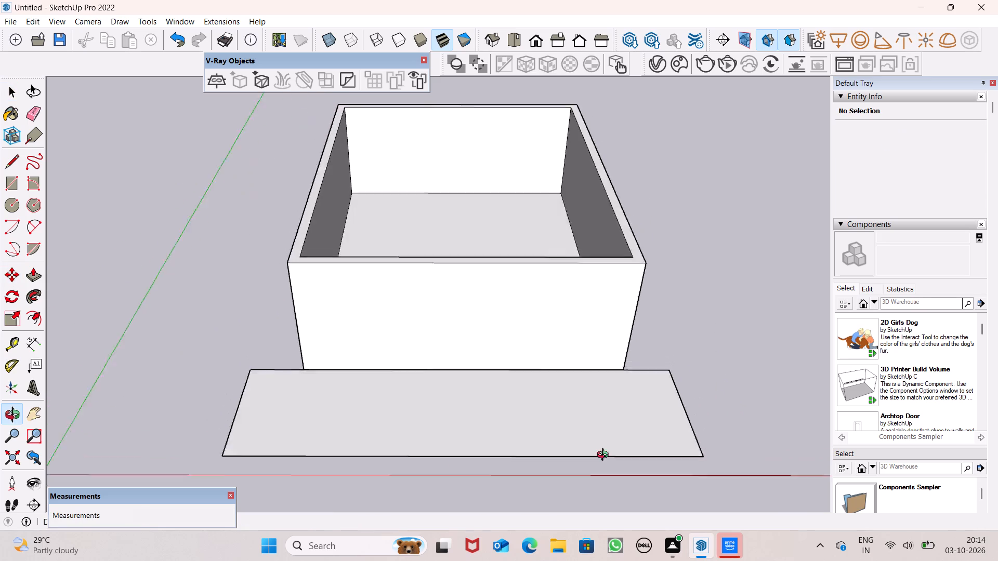
middle_click_drag(605, 456, 310, 213)
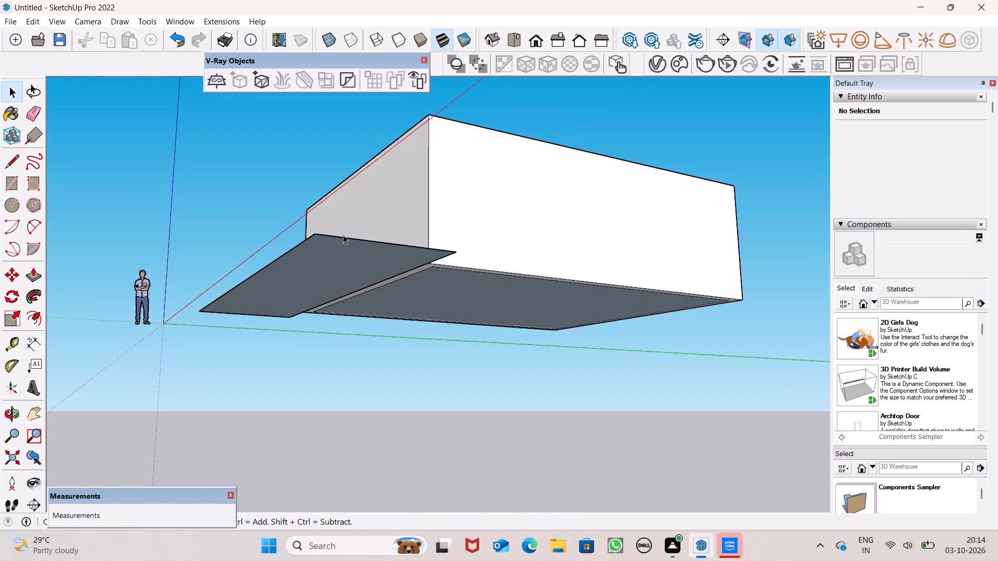
scroll(383, 251, "up", 10)
middle_click_drag(423, 276, 219, 390)
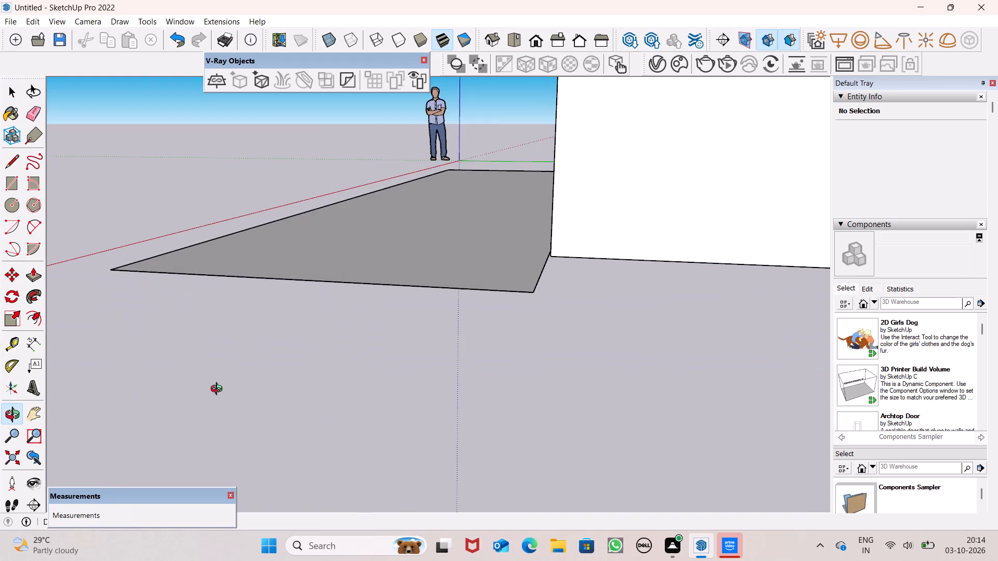
middle_click_drag(219, 390, 653, 423)
scroll(580, 270, "down", 14)
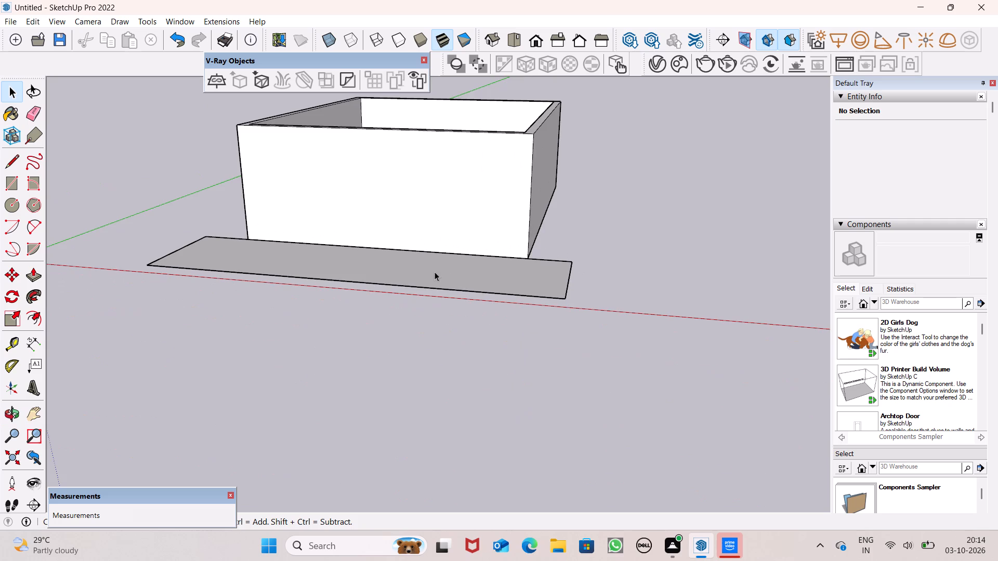
scroll(108, 233, "up", 2)
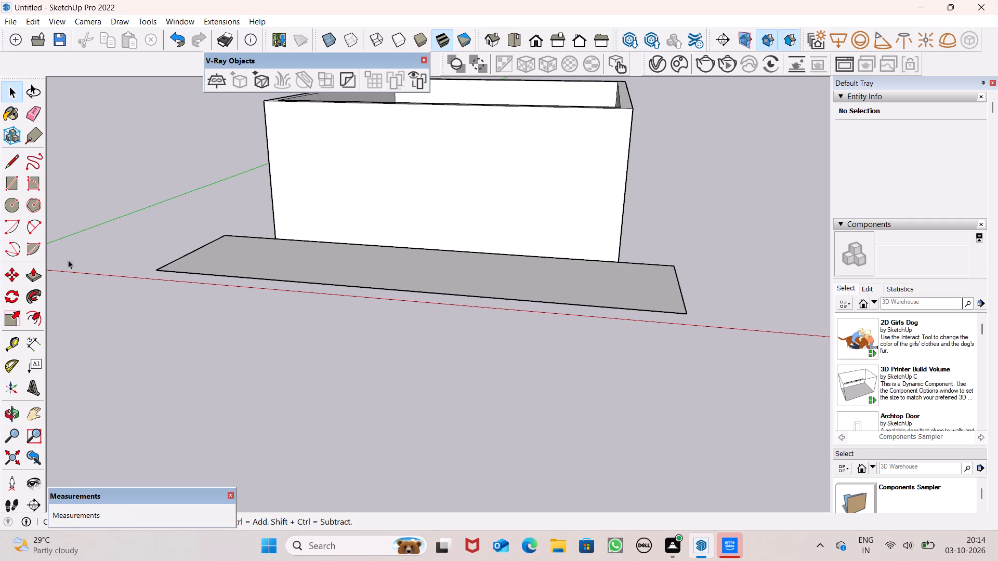
Push/Pull the ground rectangle in front of the room up 4" to form a slab.
left_click(37, 277)
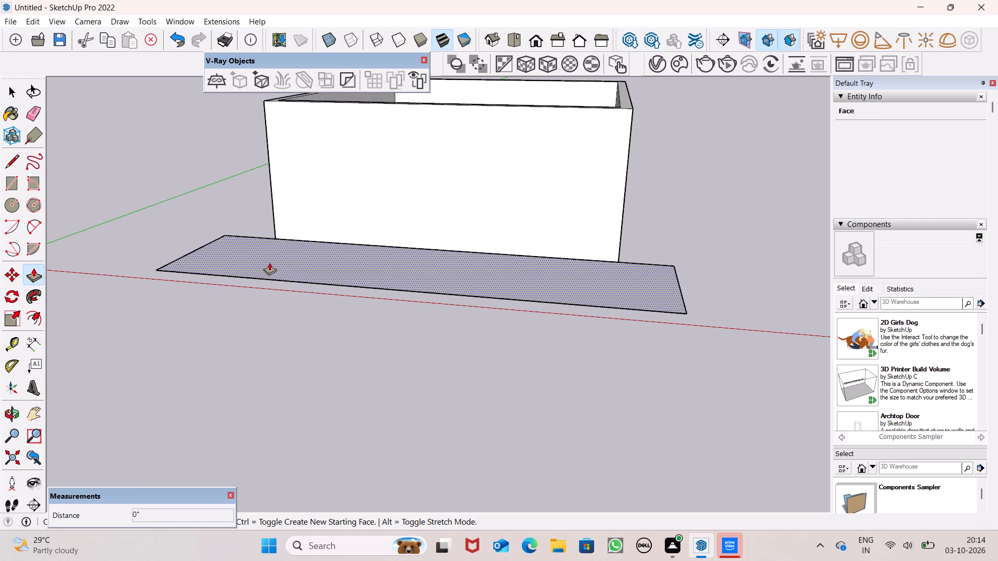
left_click_drag(301, 264, 291, 253)
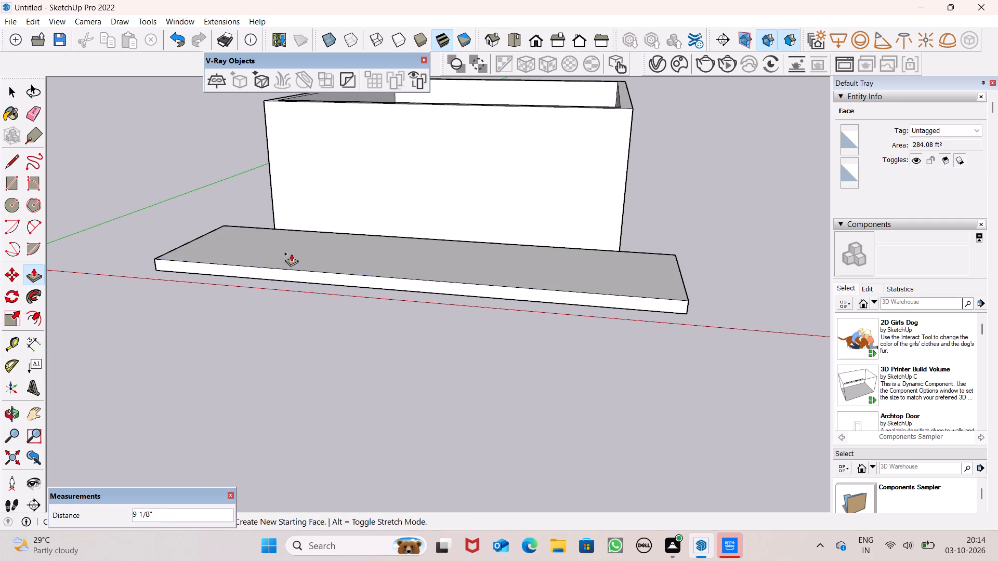
left_click_drag(291, 253, 291, 251)
type("4\"")
key("Return")
left_click(291, 251)
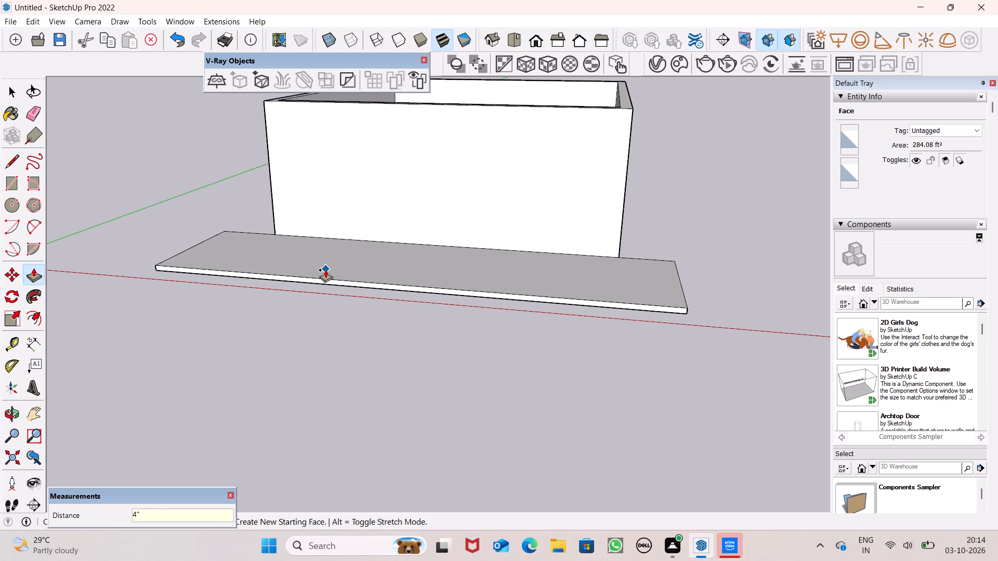
key("space")
Select the whole slab with all its faces and edges and make it a group.
scroll(379, 279, "down", 3)
middle_click_drag(381, 273, 477, 214)
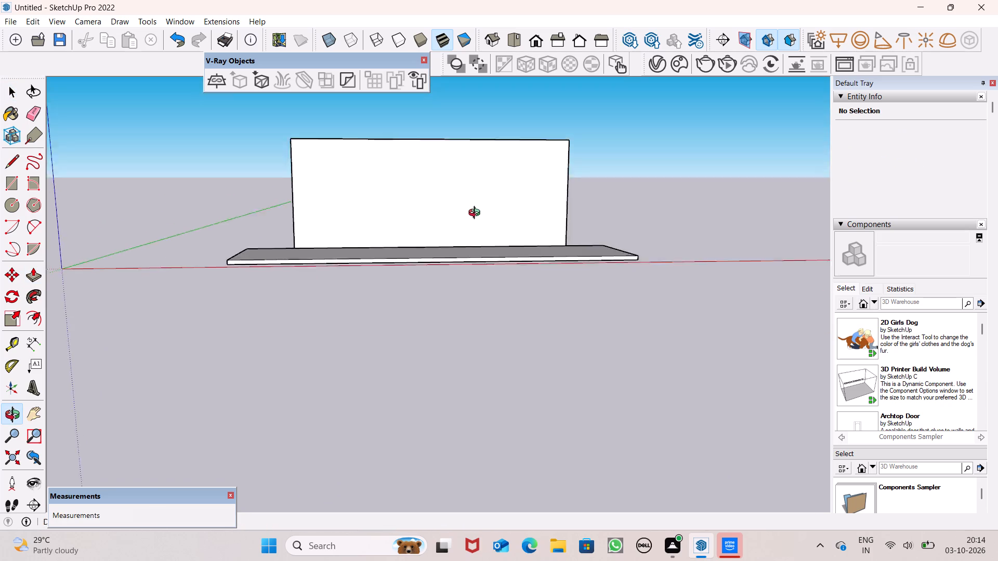
middle_click_drag(477, 214, 440, 283)
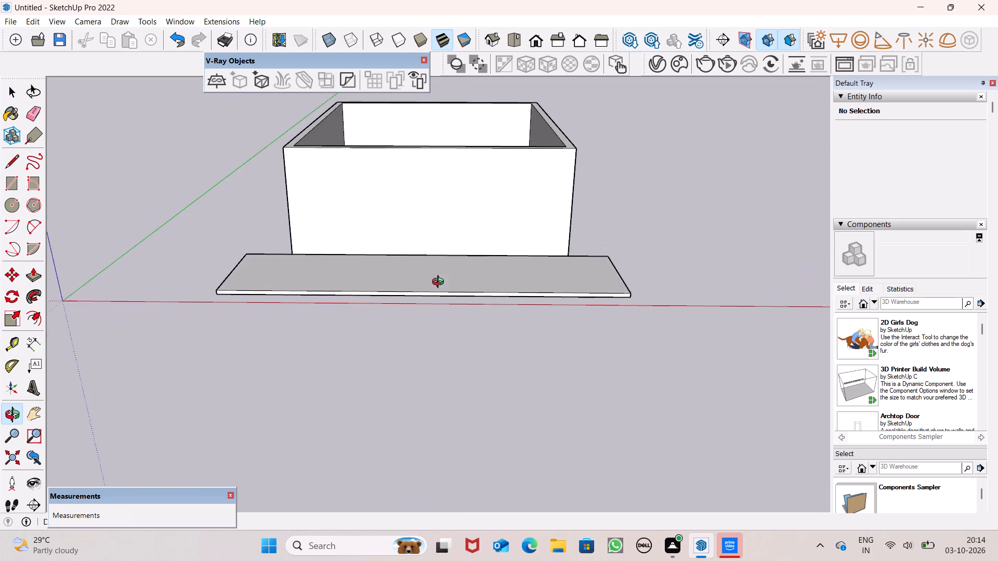
middle_click_drag(440, 283, 437, 279)
key("space")
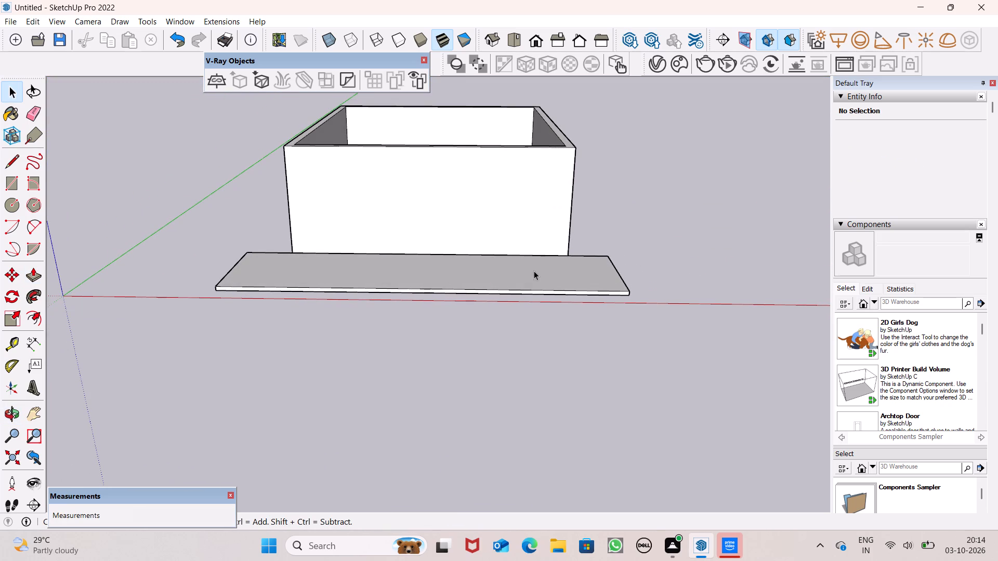
double_click(576, 277)
left_click(655, 296)
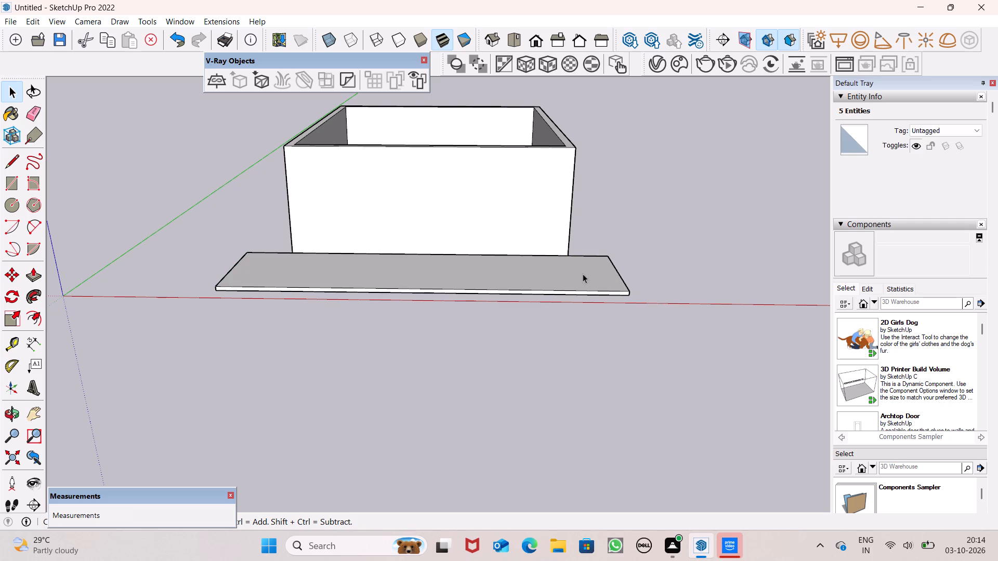
triple_click(583, 274)
left_click(583, 278)
left_click(659, 344)
left_click(561, 279)
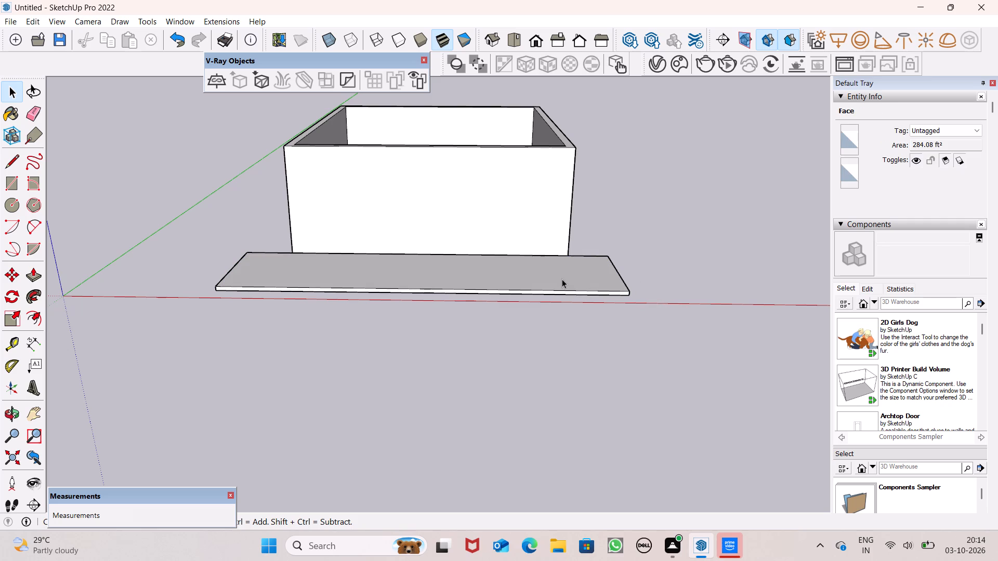
double_click(564, 279)
double_click(569, 282)
left_click(575, 288)
triple_click(575, 288)
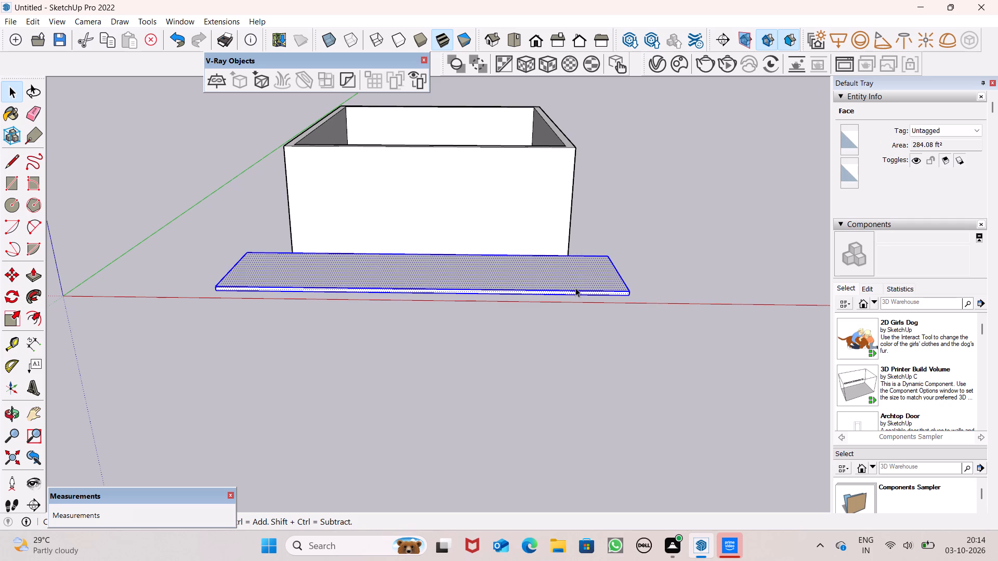
right_click(572, 285)
left_click(614, 143)
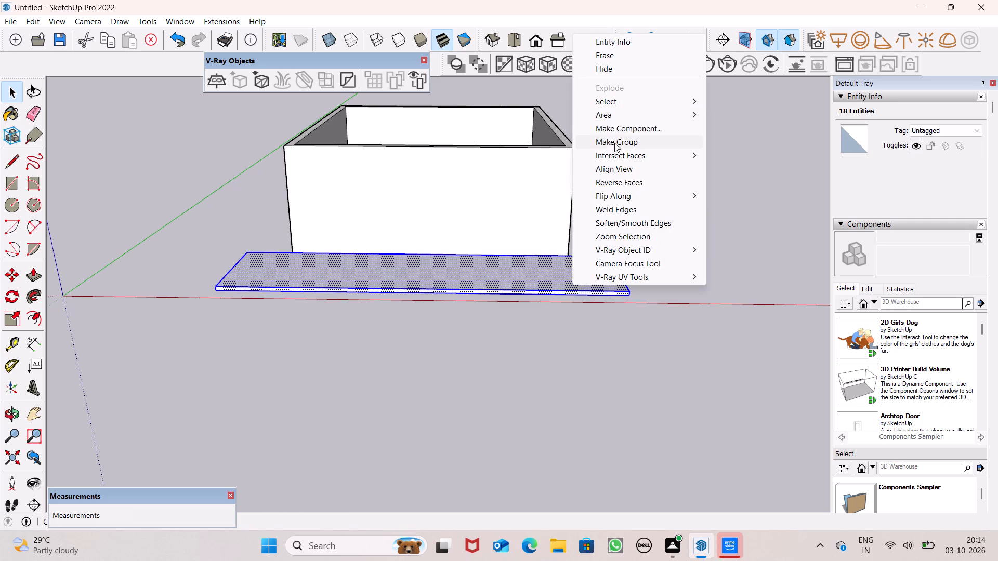
Move the grouped slab about 4 1/4" along the red axis, toward the origin.
scroll(677, 198, "down", 5)
middle_click_drag(675, 201, 570, 310)
scroll(622, 247, "up", 5)
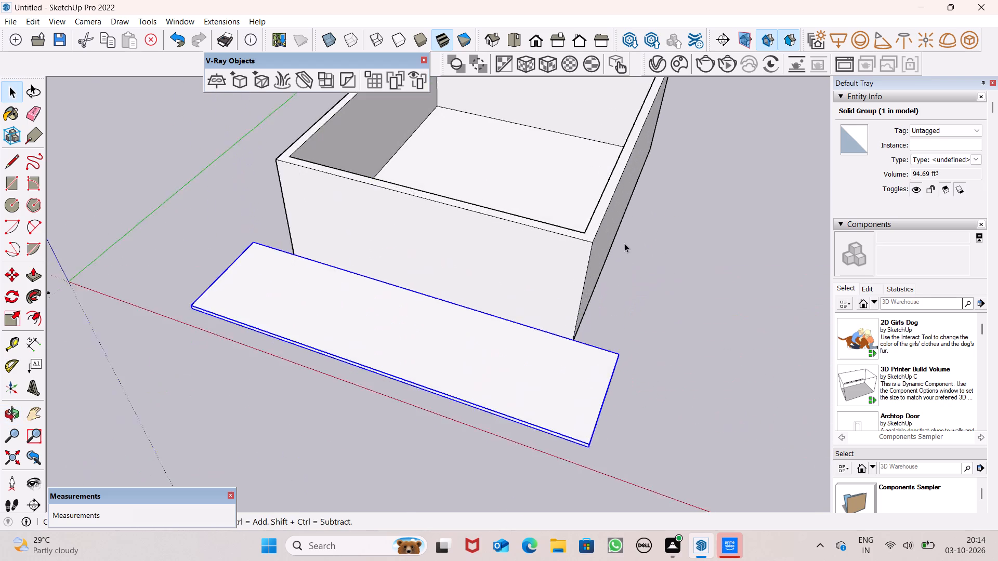
scroll(624, 243, "up", 3)
scroll(623, 237, "down", 4)
key("m")
key("Return")
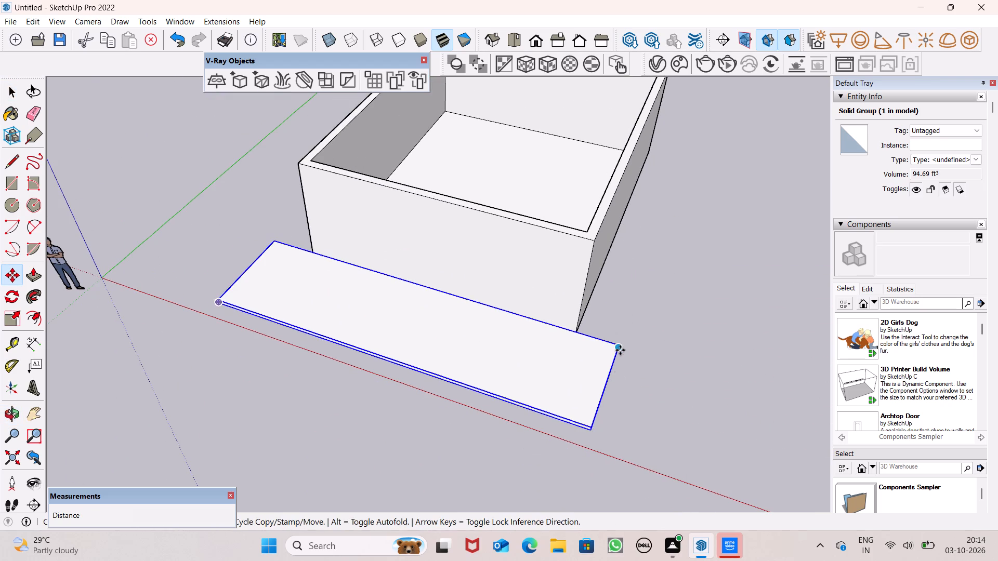
left_click_drag(620, 350, 613, 348)
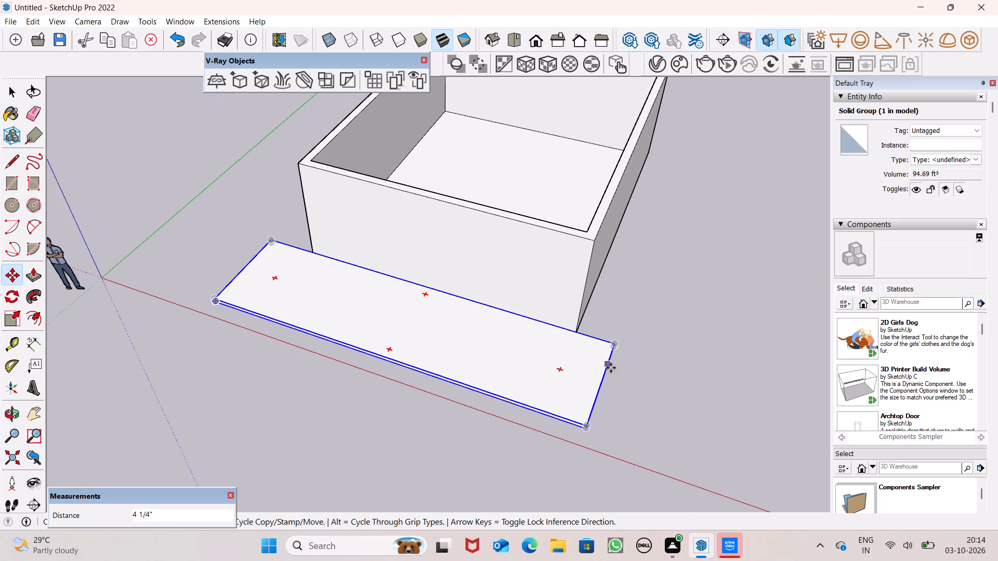
Move the slab group about 4 1/8" toward the room at the base of the front wall.
scroll(618, 369, "up", 9)
middle_click_drag(622, 364, 337, 138)
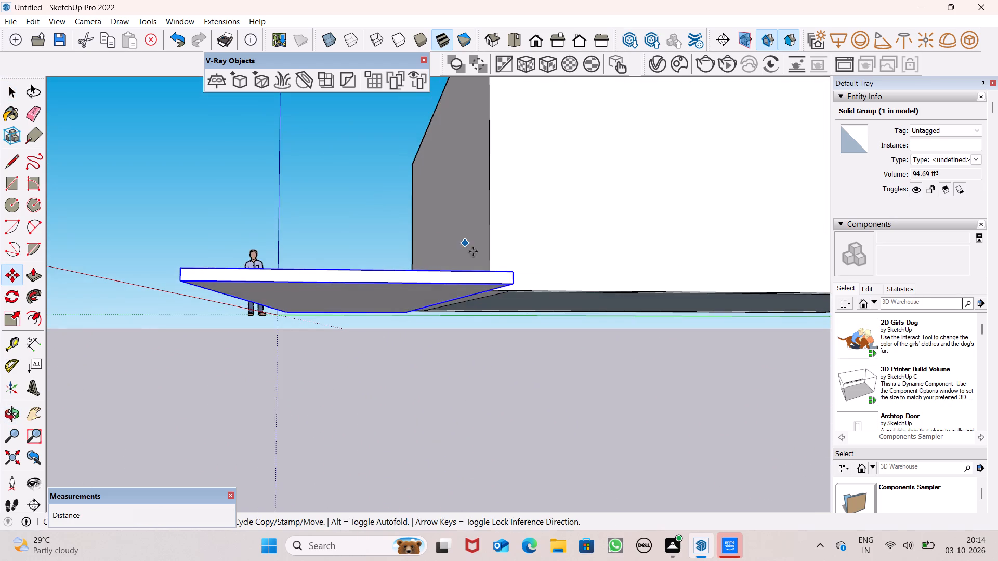
scroll(501, 285, "up", 7)
middle_click_drag(524, 305, 502, 312)
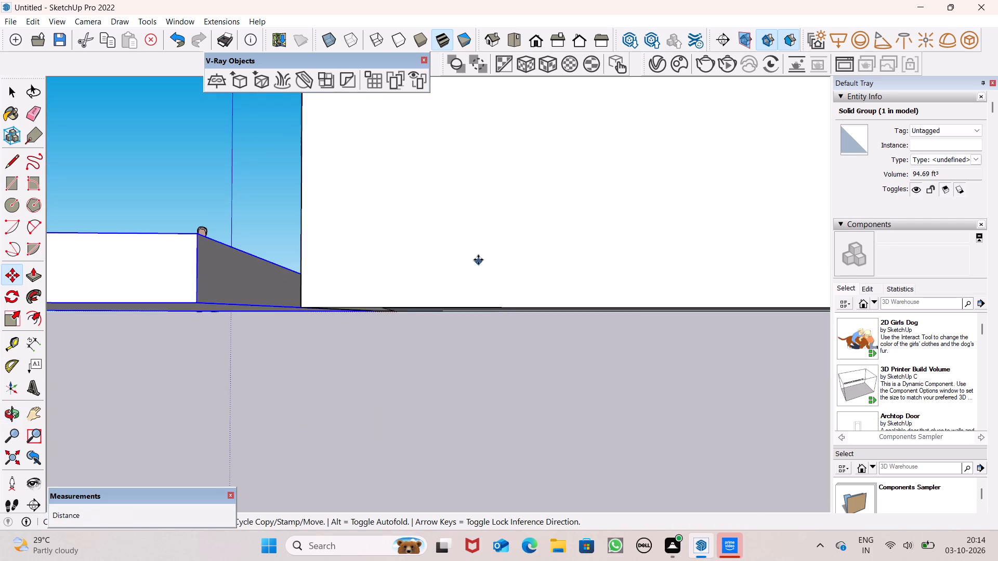
scroll(478, 249, "down", 3)
left_click_drag(306, 284, 327, 311)
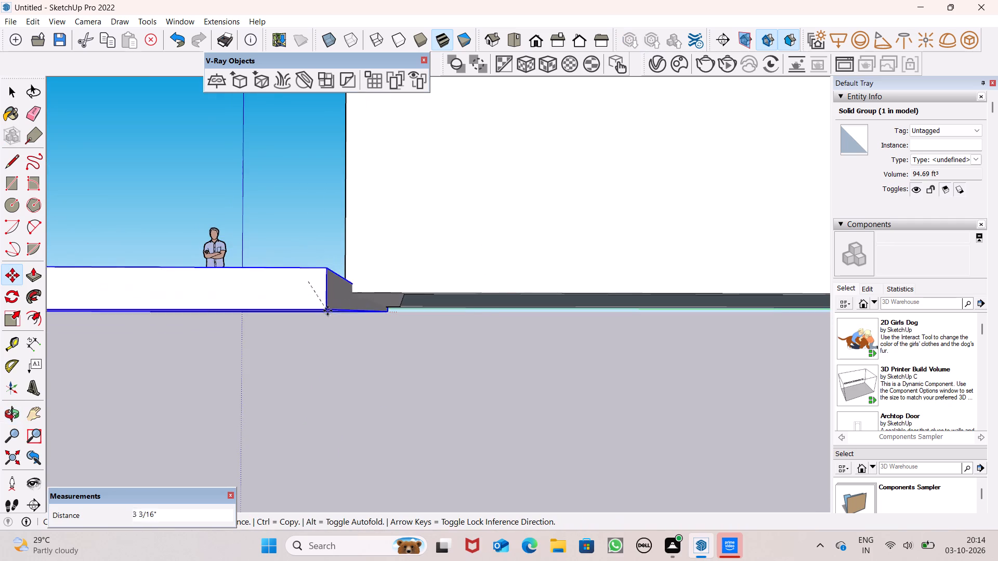
left_click_drag(327, 311, 333, 317)
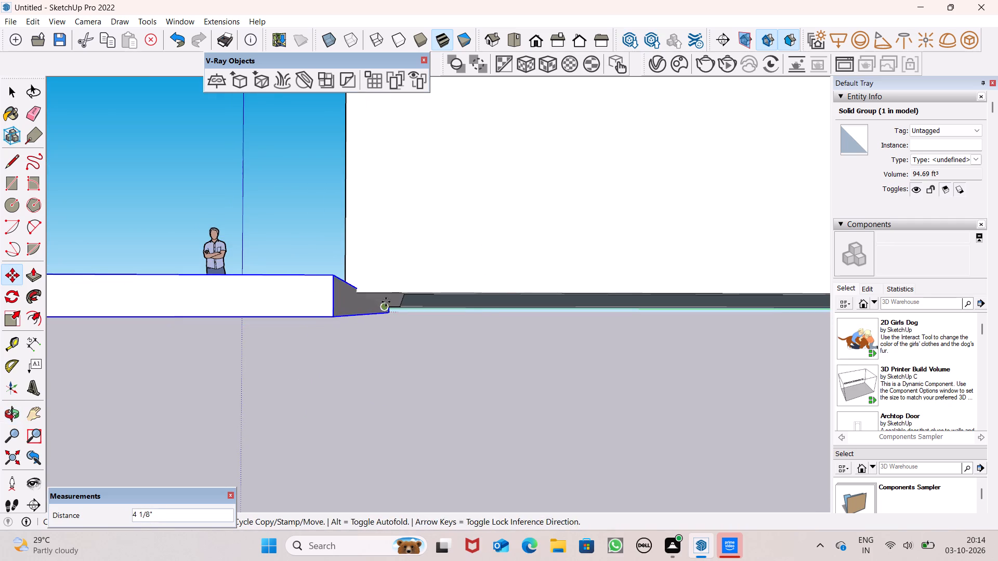
Shift the slab group about 2 7/16" so its back edge meets the corner at the front wall's base, and deselect it.
scroll(393, 294, "down", 6)
middle_click_drag(409, 328, 564, 369)
scroll(483, 305, "down", 8)
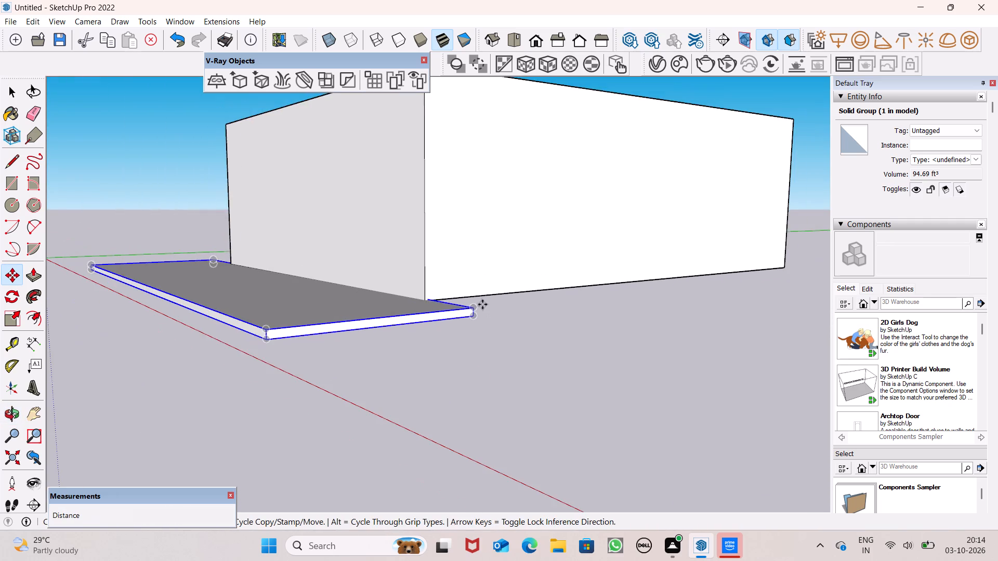
middle_click_drag(483, 313, 724, 370)
scroll(489, 320, "down", 1)
scroll(655, 310, "down", 5)
middle_click_drag(627, 325, 631, 336)
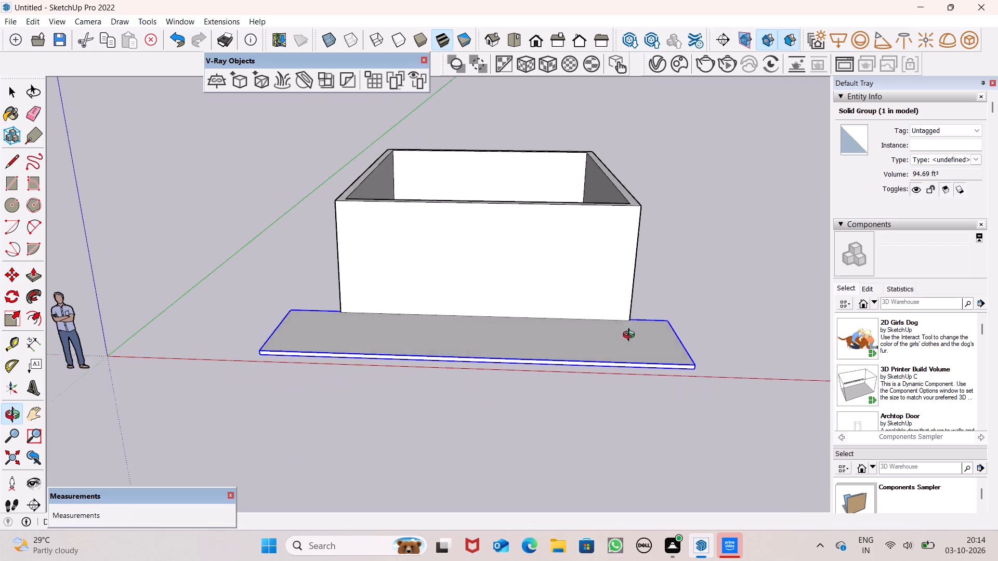
middle_click_drag(631, 336, 864, 339)
scroll(424, 330, "up", 8)
middle_click_drag(435, 359, 528, 369)
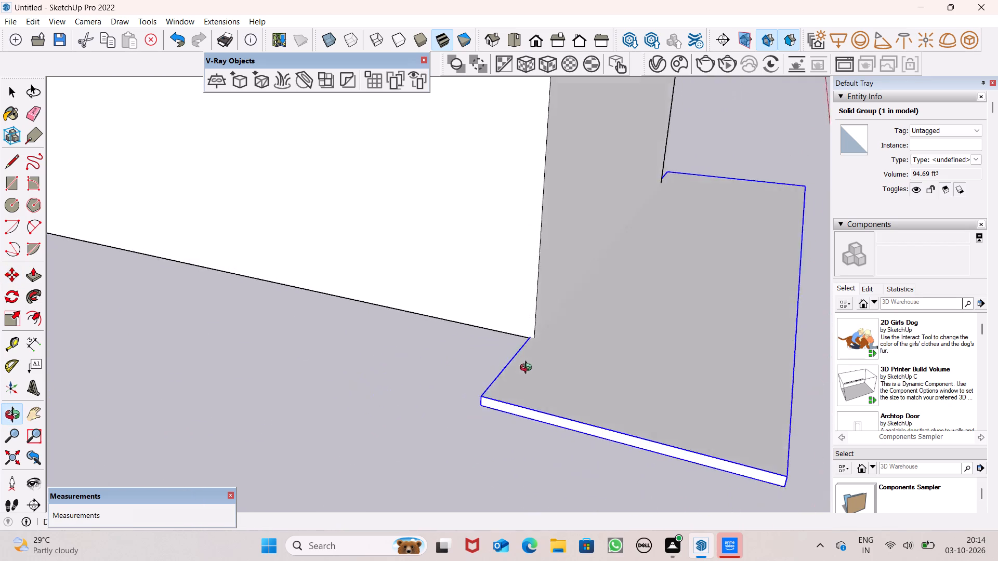
middle_click_drag(528, 369, 633, 339)
scroll(652, 326, "up", 8)
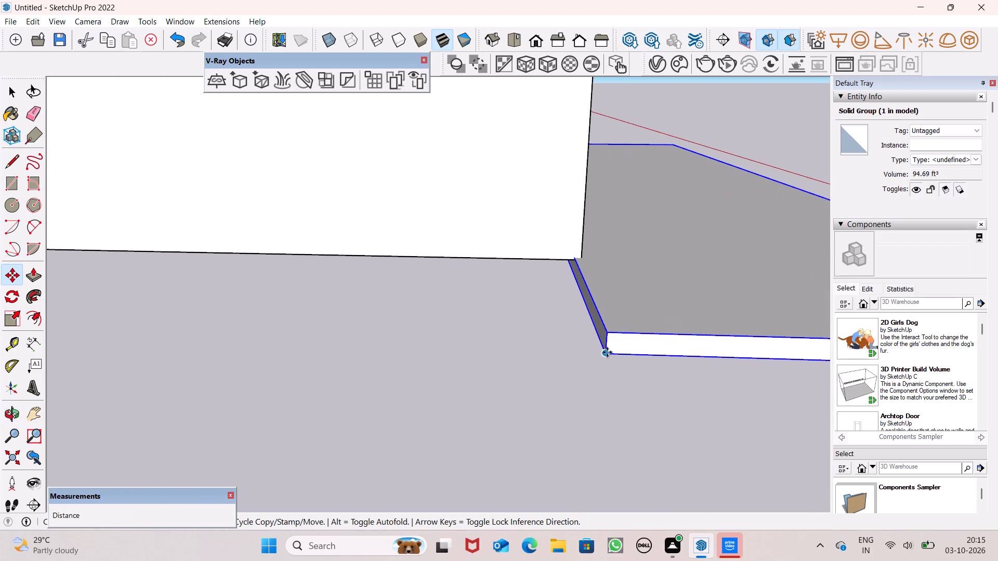
left_click_drag(607, 356, 621, 367)
left_click(621, 367)
left_click(618, 367)
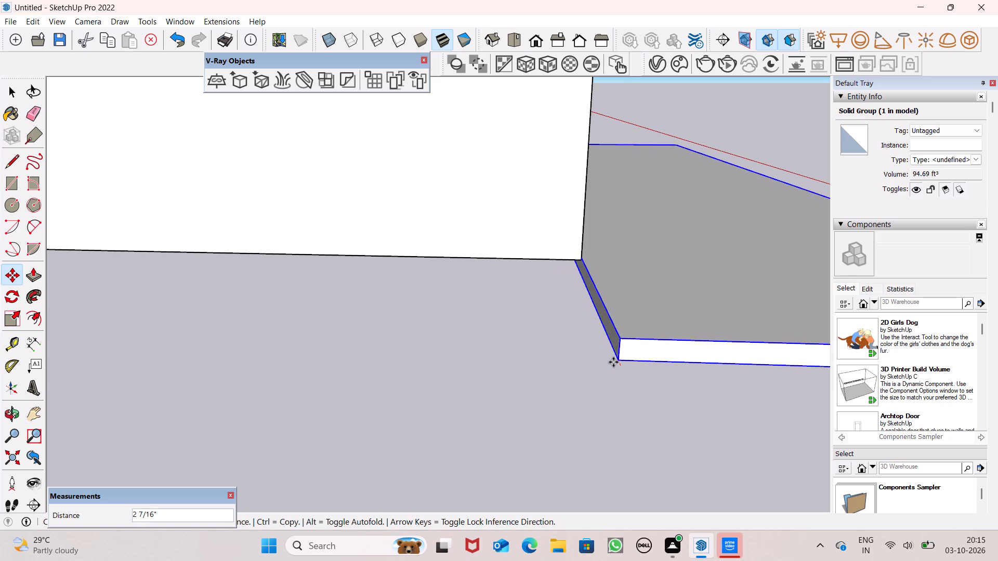
left_click(613, 360)
scroll(470, 314, "down", 8)
middle_click_drag(570, 367, 182, 342)
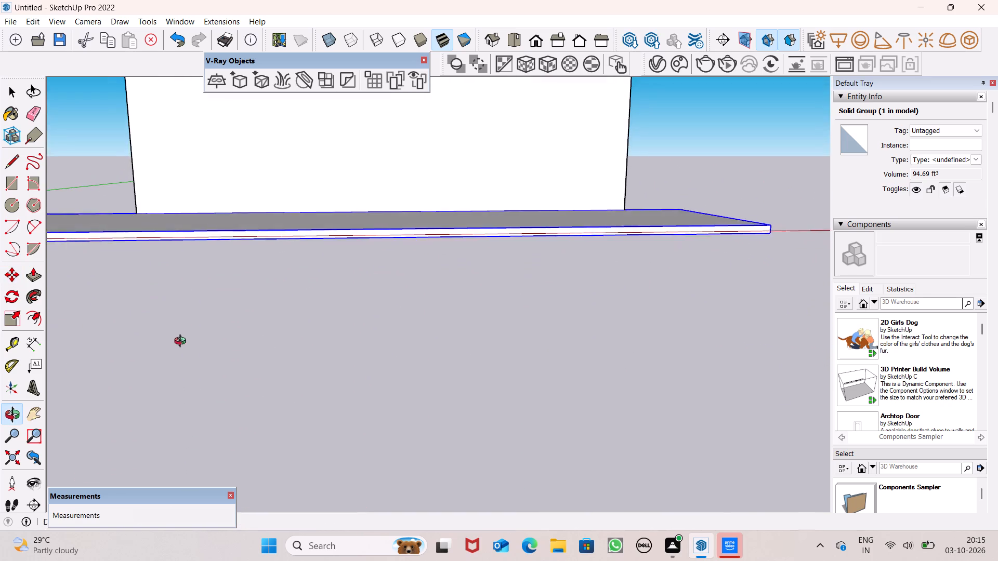
middle_click_drag(182, 342, 180, 390)
scroll(391, 362, "down", 6)
middle_click_drag(521, 366, 492, 381)
scroll(492, 382, "down", 1)
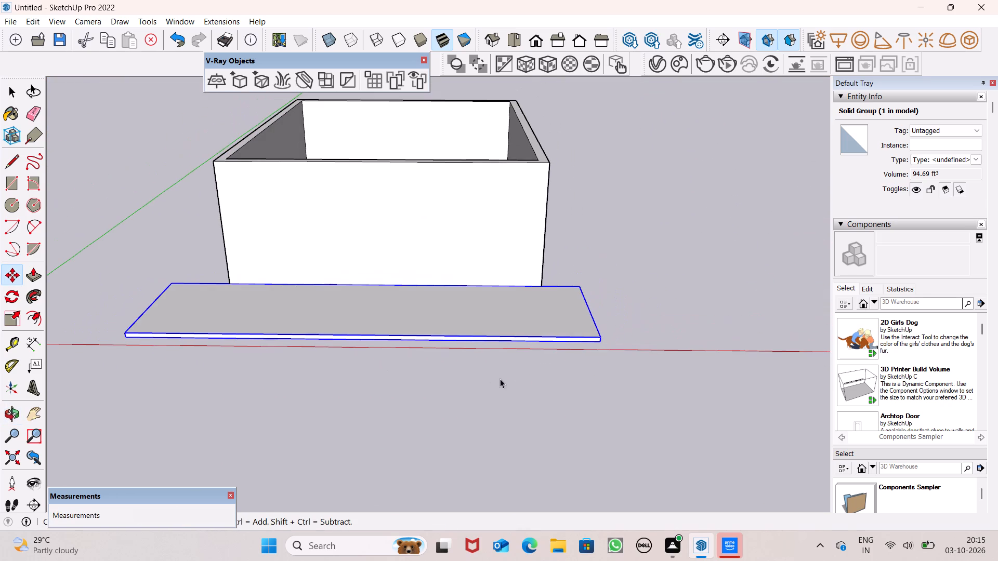
key("space")
left_click(548, 389)
Explode the slab group back into loose geometry and clear the selection.
scroll(531, 312, "down", 3)
middle_click_drag(533, 318, 529, 301)
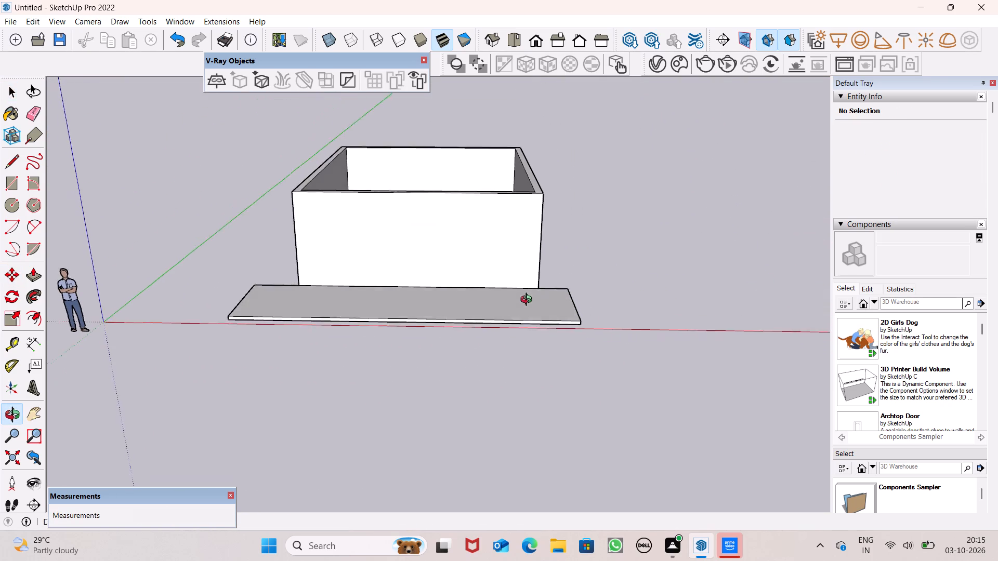
middle_click_drag(529, 301, 527, 274)
right_click(475, 292)
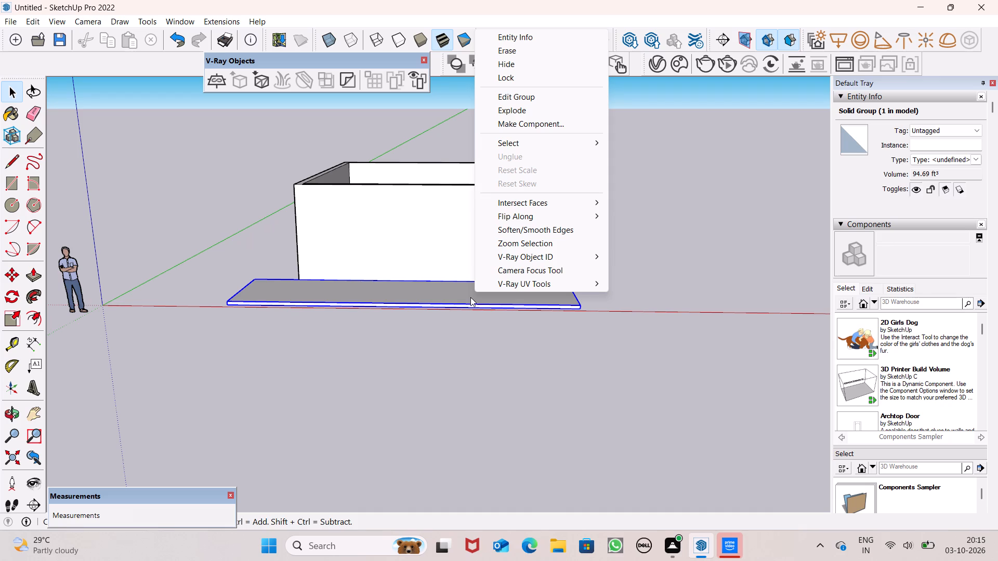
left_click(541, 109)
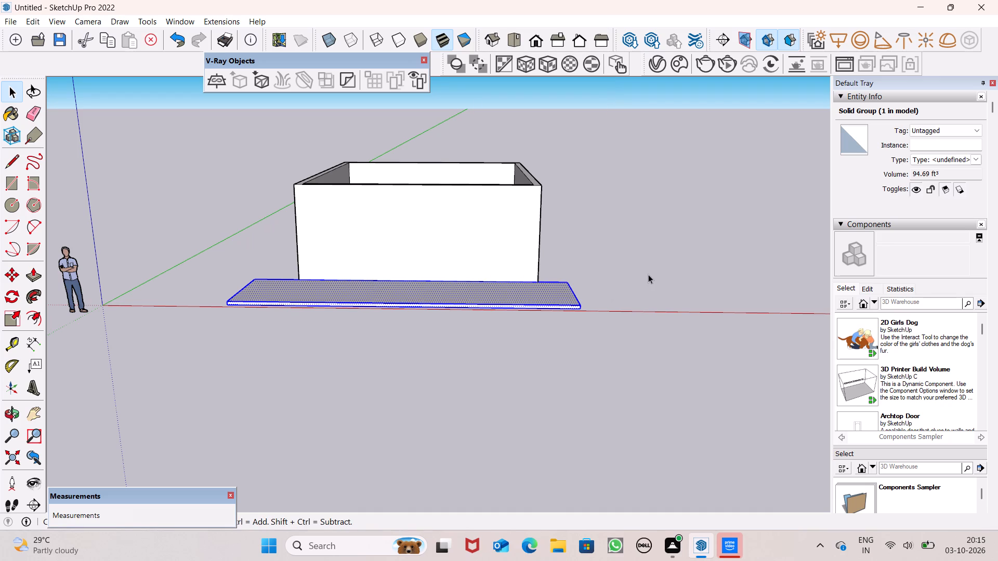
left_click(651, 274)
Push/Pull the slab's top face upward by about 6 5/8" to thicken the slab.
scroll(345, 275, "up", 4)
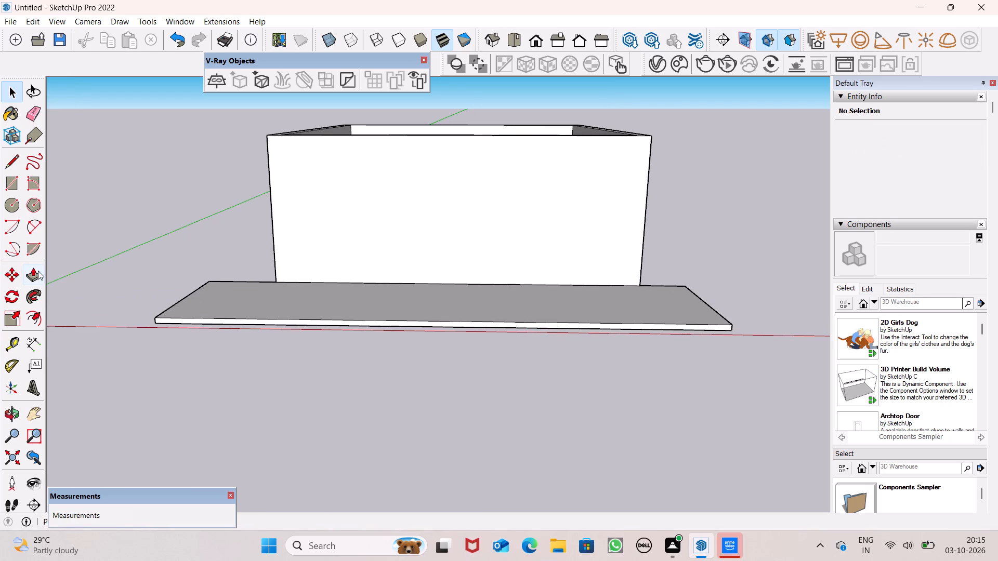
left_click(38, 271)
left_click_drag(256, 305, 257, 297)
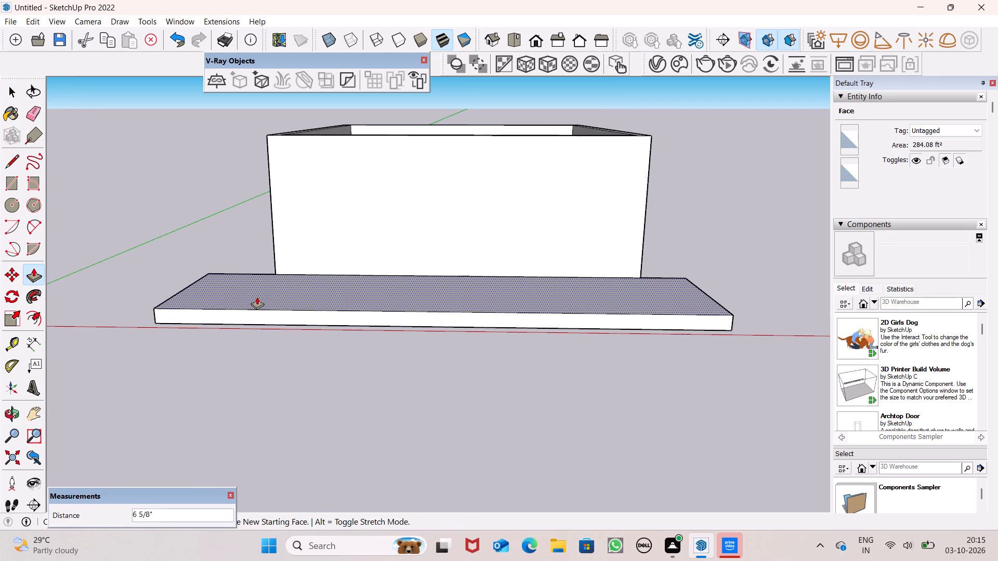
left_click_drag(257, 297, 257, 297)
left_click(257, 297)
key("2")
left_click(257, 297)
key("shift+quotedbl")
key("Return")
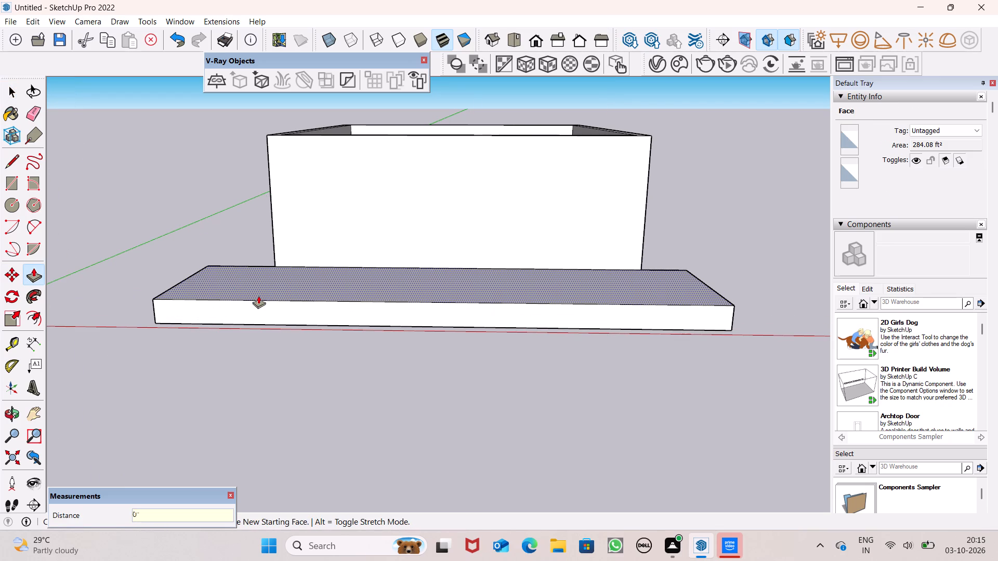
left_click(258, 296)
key("space")
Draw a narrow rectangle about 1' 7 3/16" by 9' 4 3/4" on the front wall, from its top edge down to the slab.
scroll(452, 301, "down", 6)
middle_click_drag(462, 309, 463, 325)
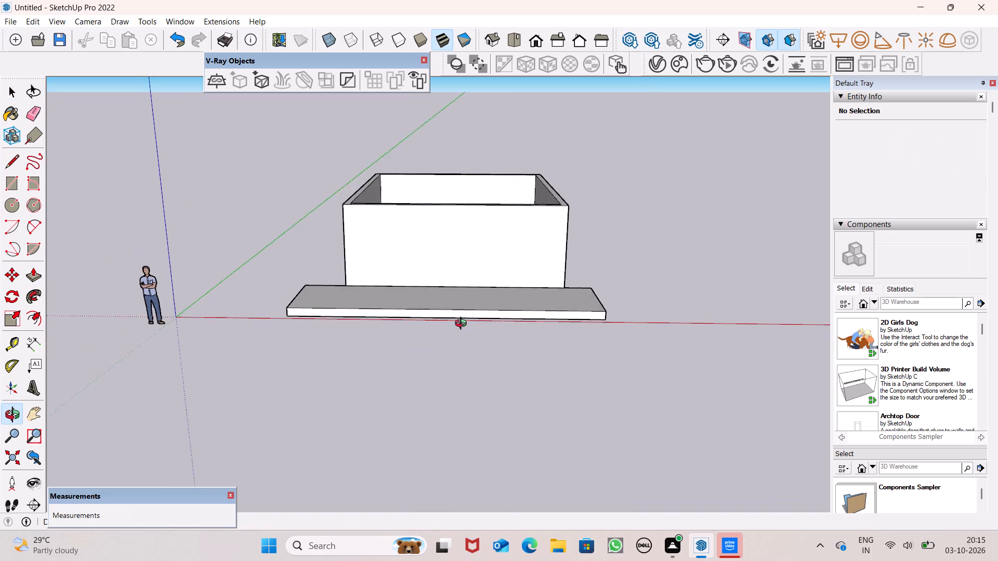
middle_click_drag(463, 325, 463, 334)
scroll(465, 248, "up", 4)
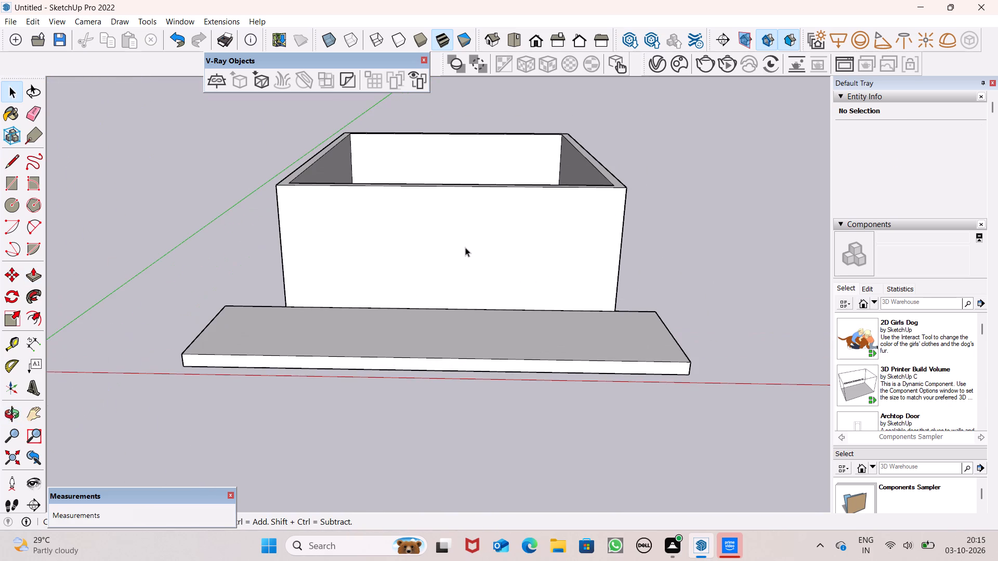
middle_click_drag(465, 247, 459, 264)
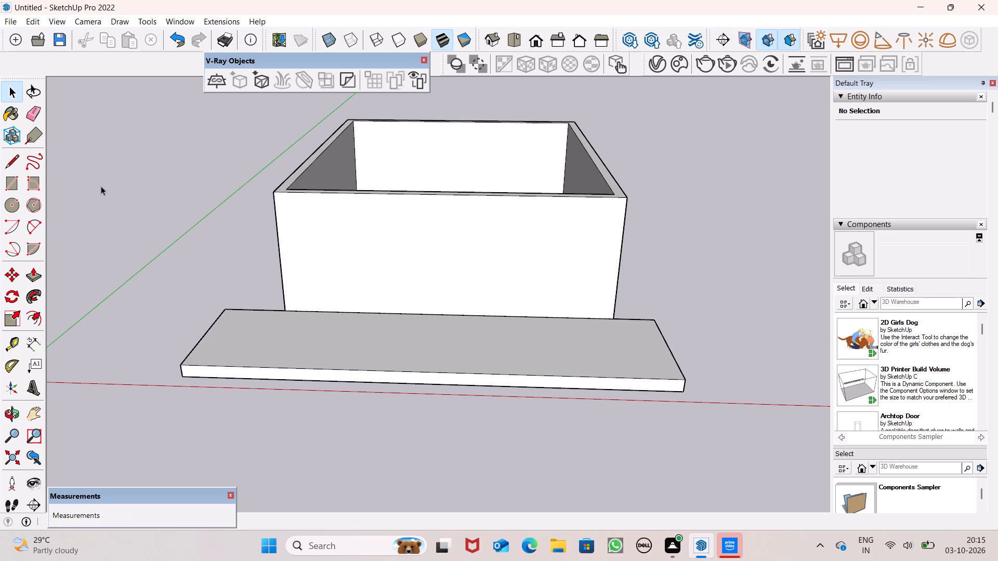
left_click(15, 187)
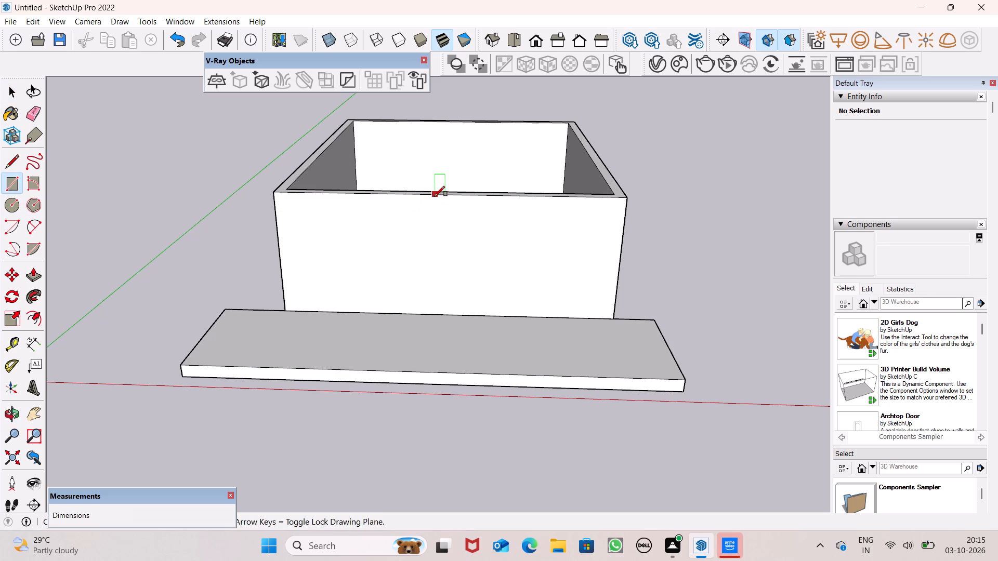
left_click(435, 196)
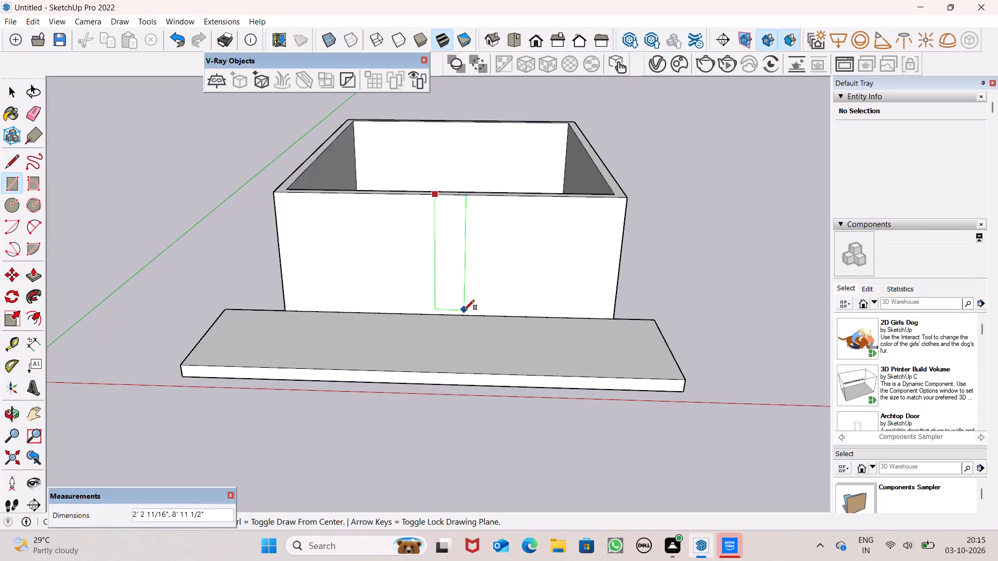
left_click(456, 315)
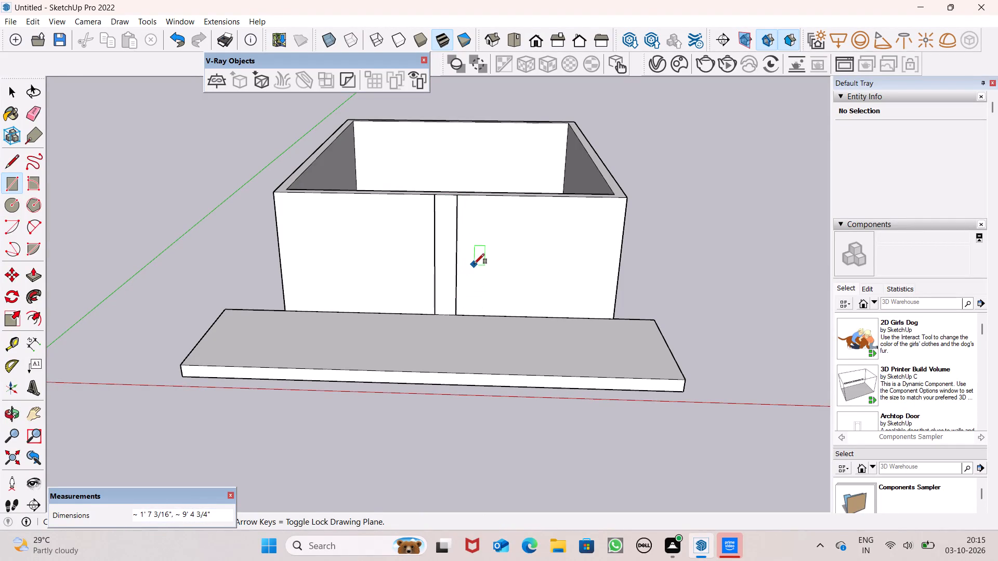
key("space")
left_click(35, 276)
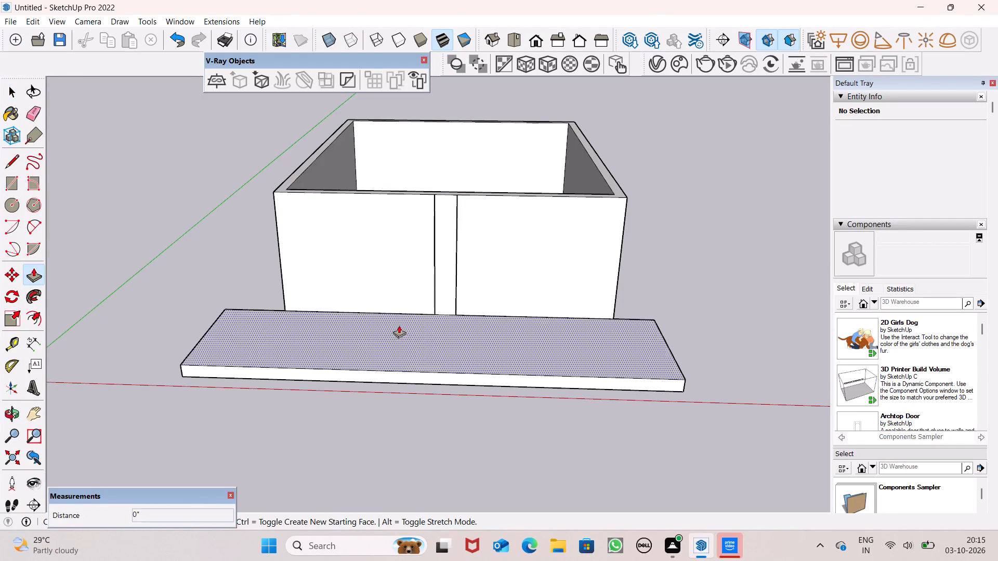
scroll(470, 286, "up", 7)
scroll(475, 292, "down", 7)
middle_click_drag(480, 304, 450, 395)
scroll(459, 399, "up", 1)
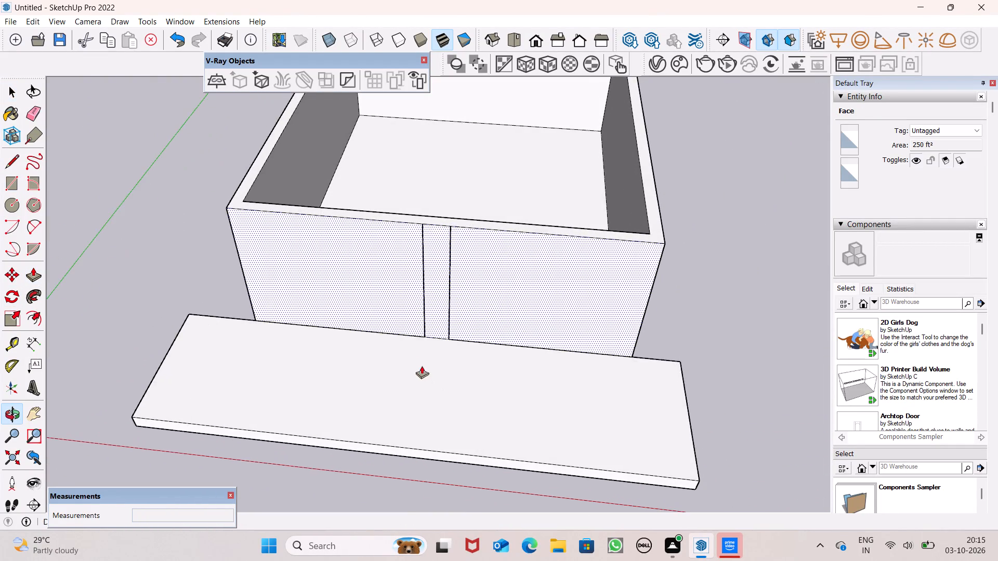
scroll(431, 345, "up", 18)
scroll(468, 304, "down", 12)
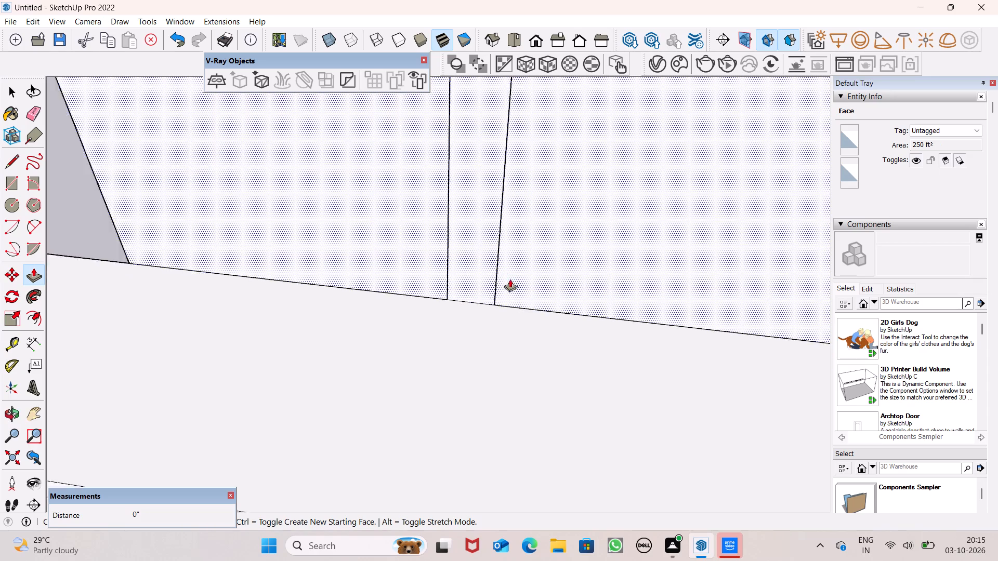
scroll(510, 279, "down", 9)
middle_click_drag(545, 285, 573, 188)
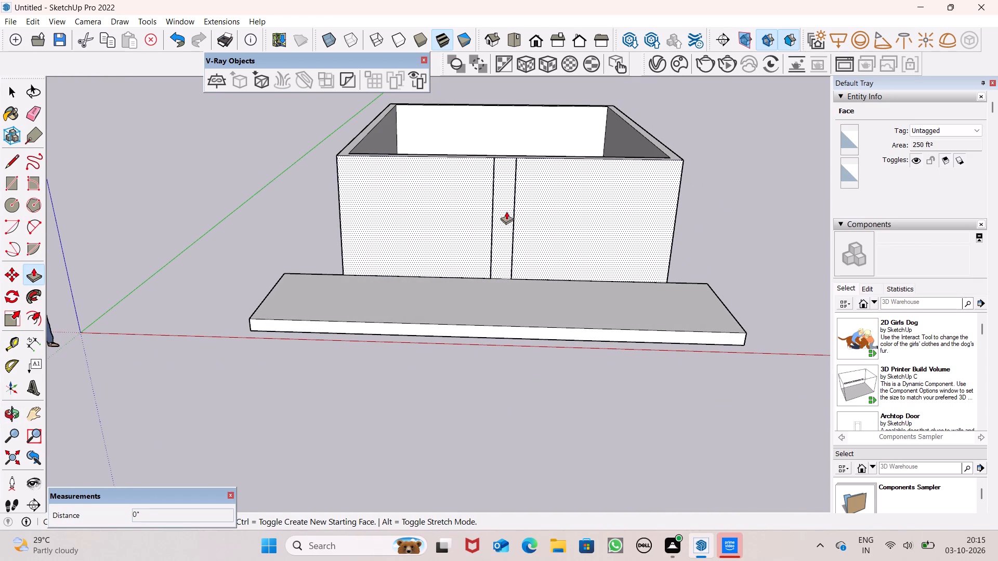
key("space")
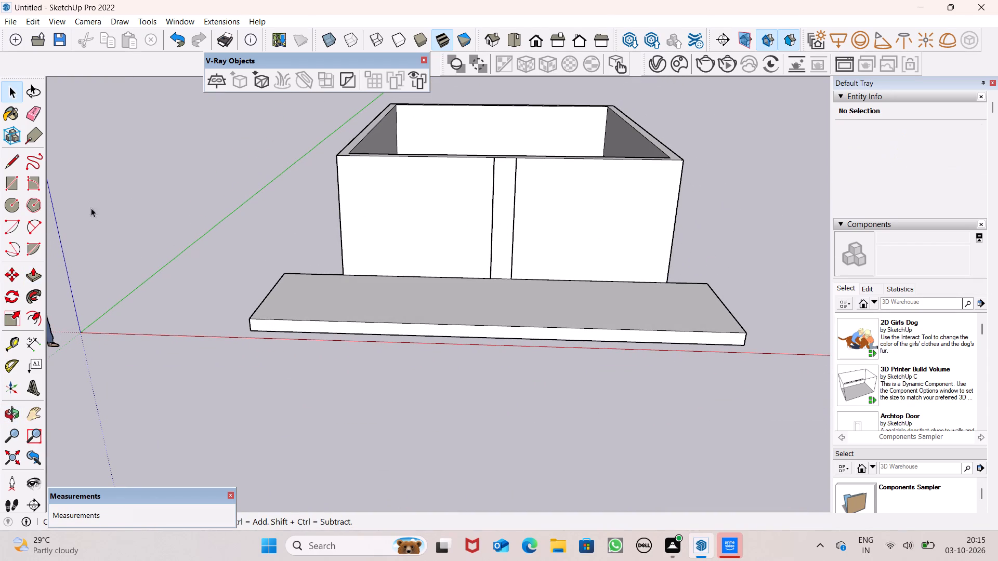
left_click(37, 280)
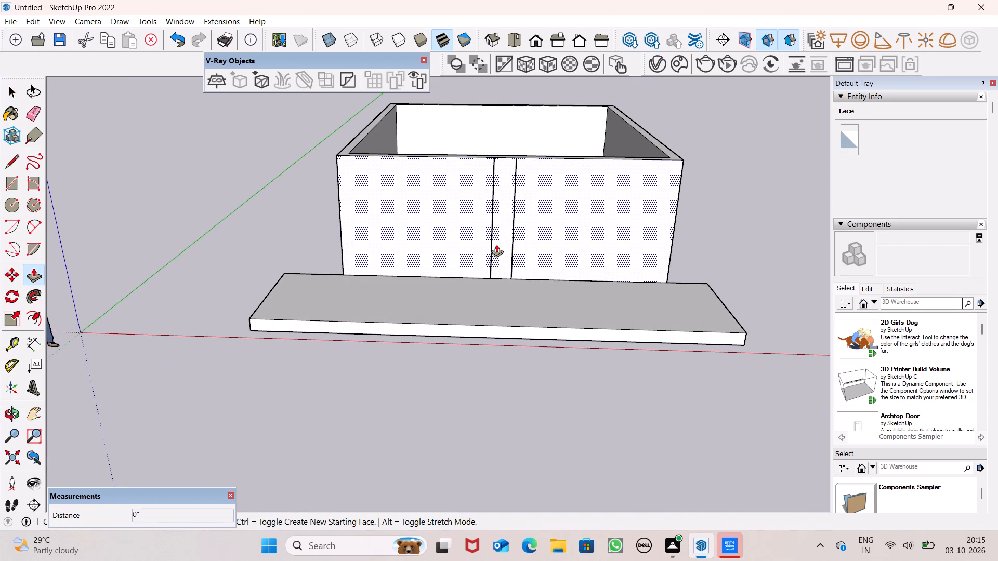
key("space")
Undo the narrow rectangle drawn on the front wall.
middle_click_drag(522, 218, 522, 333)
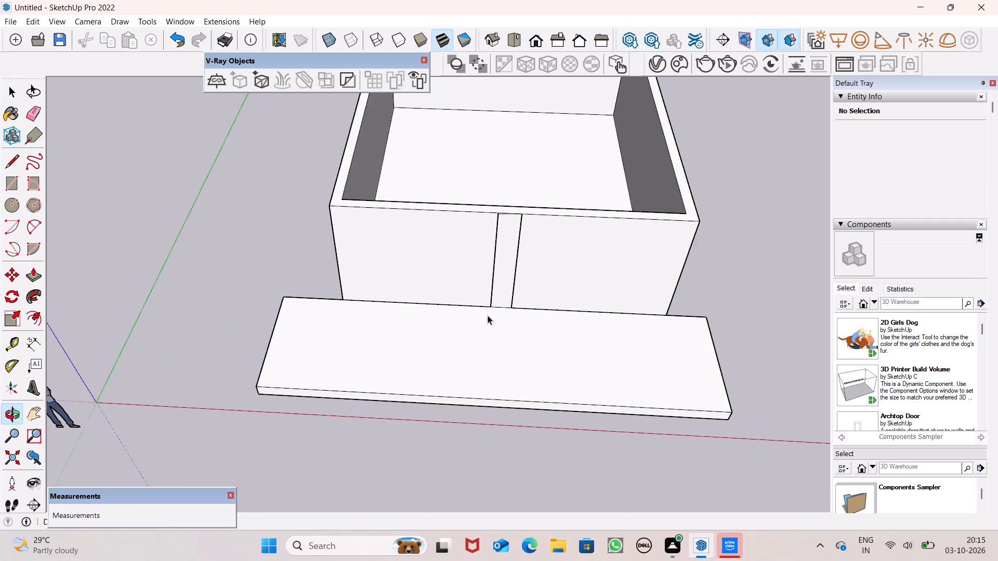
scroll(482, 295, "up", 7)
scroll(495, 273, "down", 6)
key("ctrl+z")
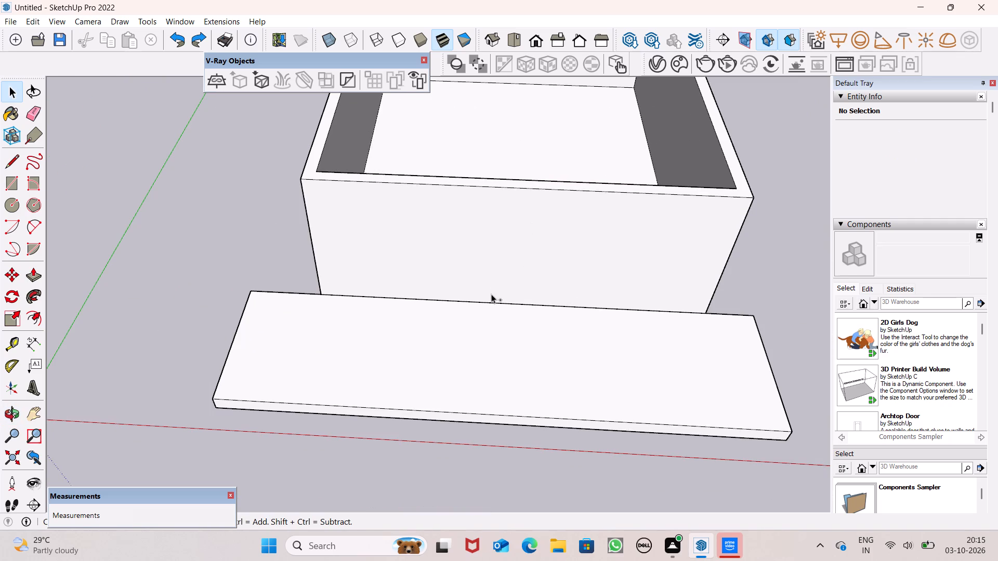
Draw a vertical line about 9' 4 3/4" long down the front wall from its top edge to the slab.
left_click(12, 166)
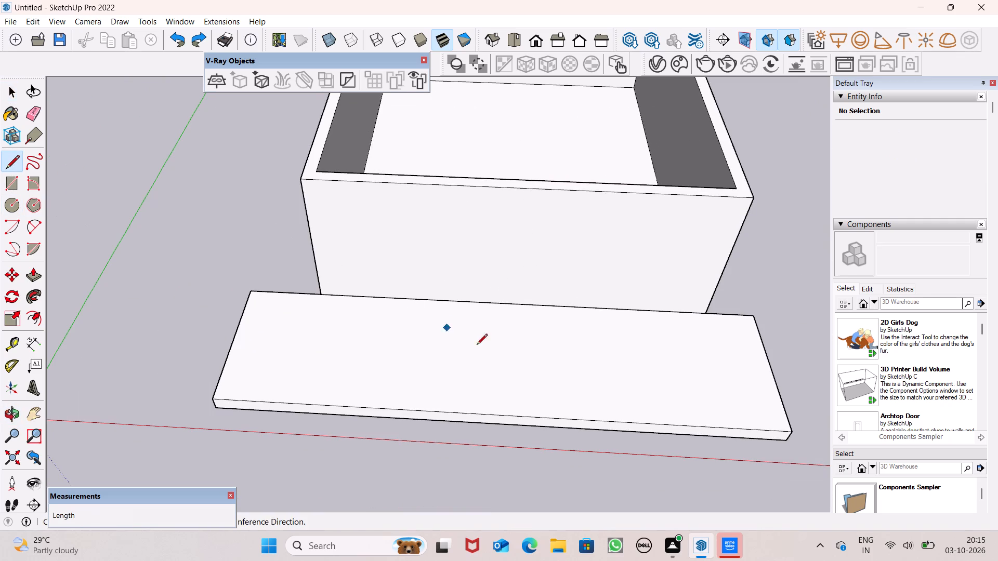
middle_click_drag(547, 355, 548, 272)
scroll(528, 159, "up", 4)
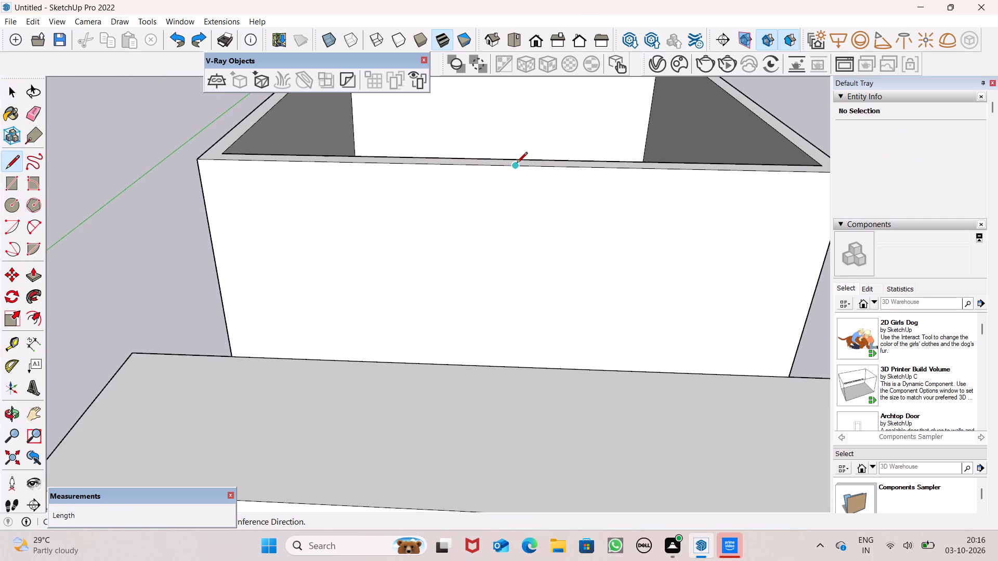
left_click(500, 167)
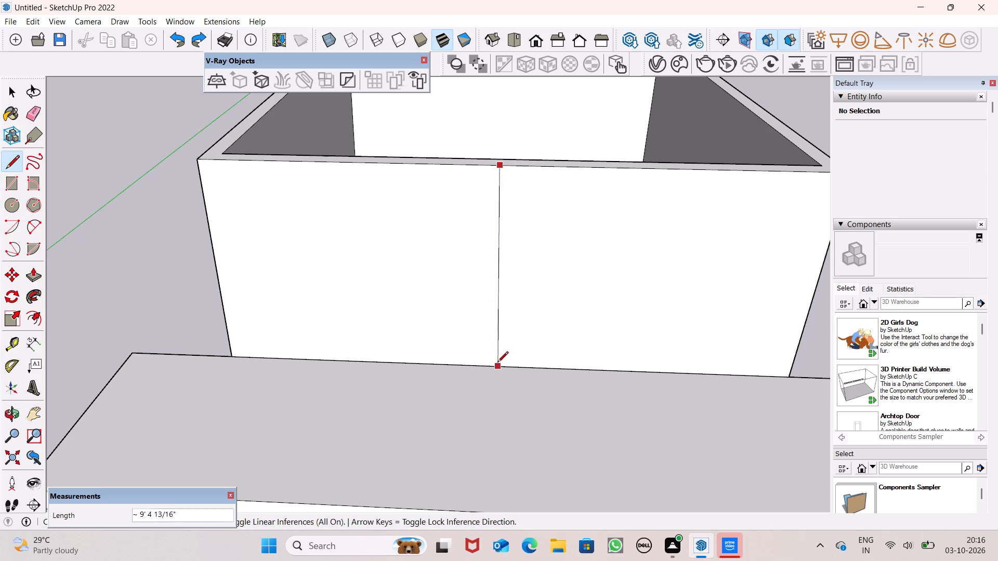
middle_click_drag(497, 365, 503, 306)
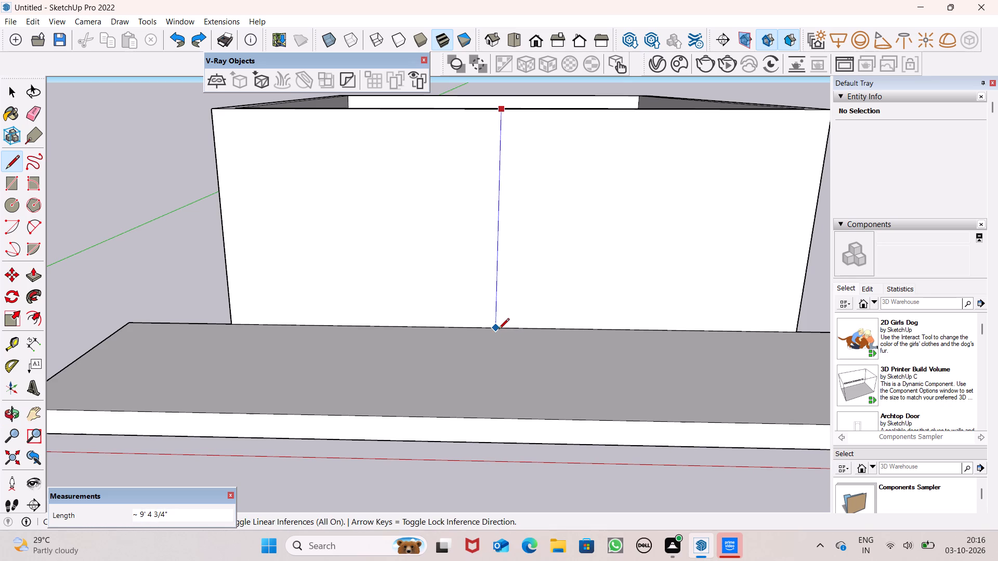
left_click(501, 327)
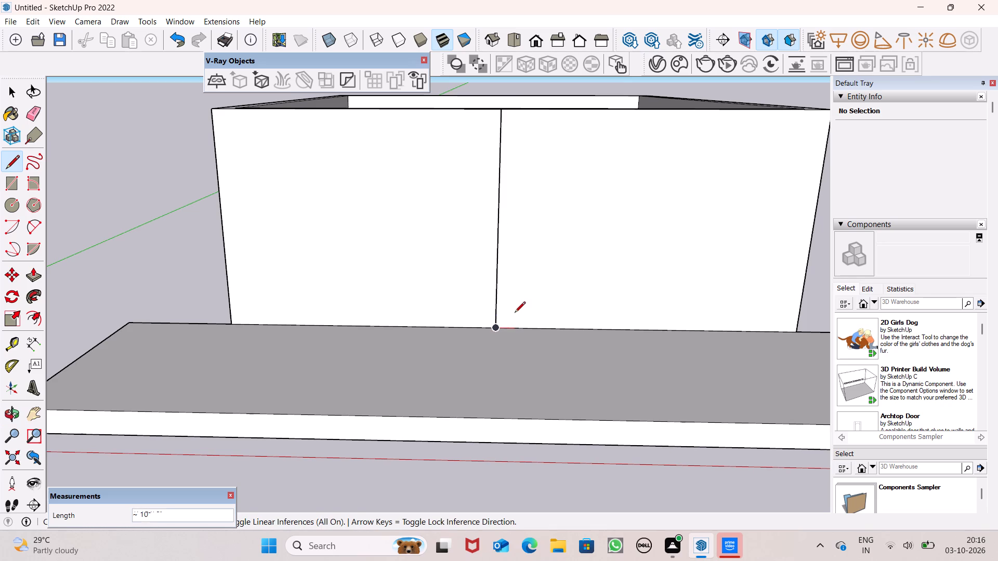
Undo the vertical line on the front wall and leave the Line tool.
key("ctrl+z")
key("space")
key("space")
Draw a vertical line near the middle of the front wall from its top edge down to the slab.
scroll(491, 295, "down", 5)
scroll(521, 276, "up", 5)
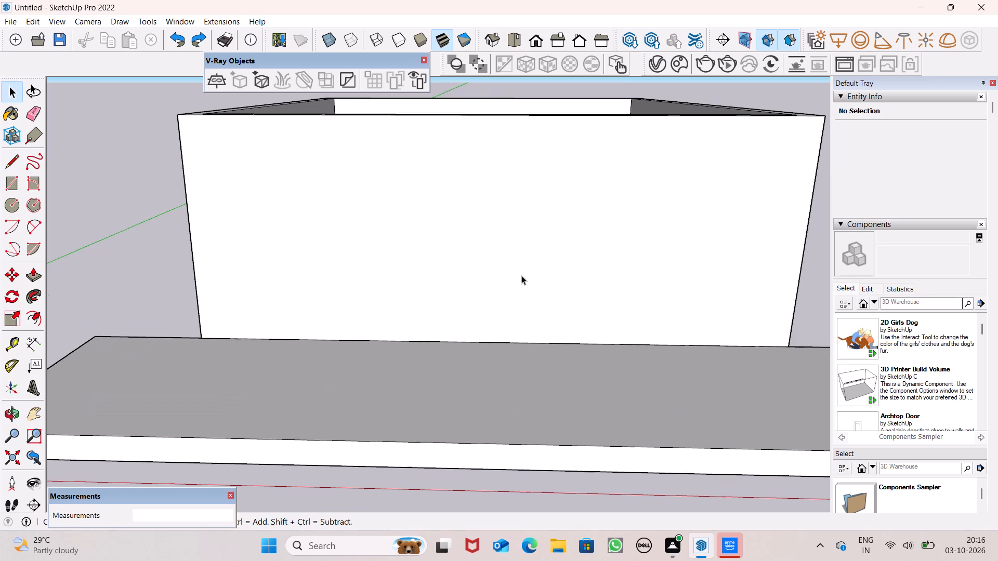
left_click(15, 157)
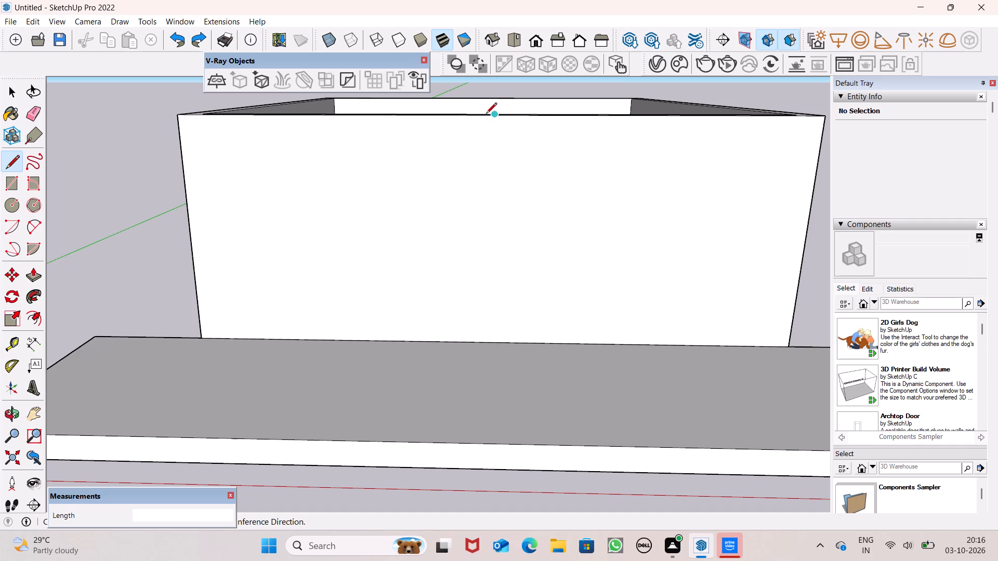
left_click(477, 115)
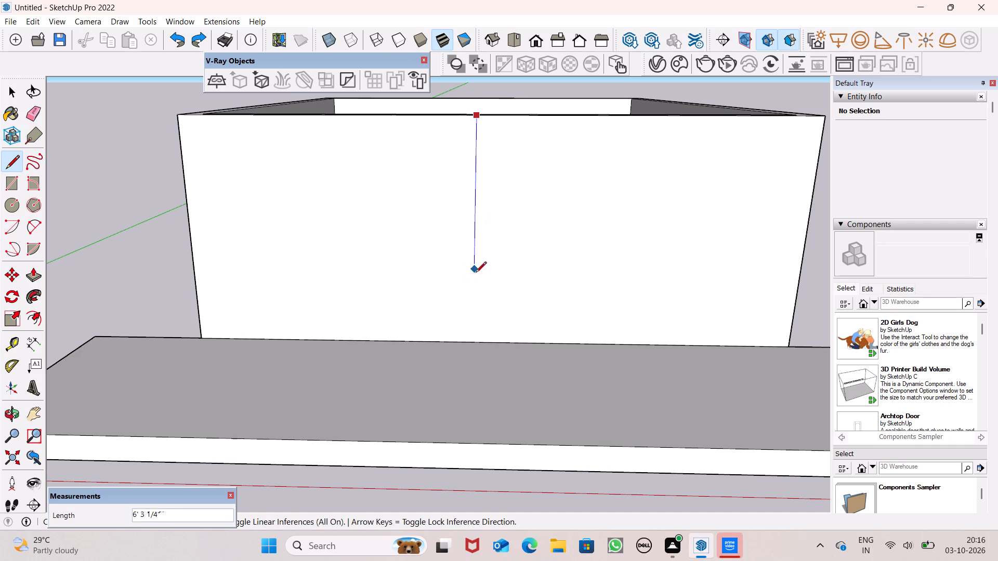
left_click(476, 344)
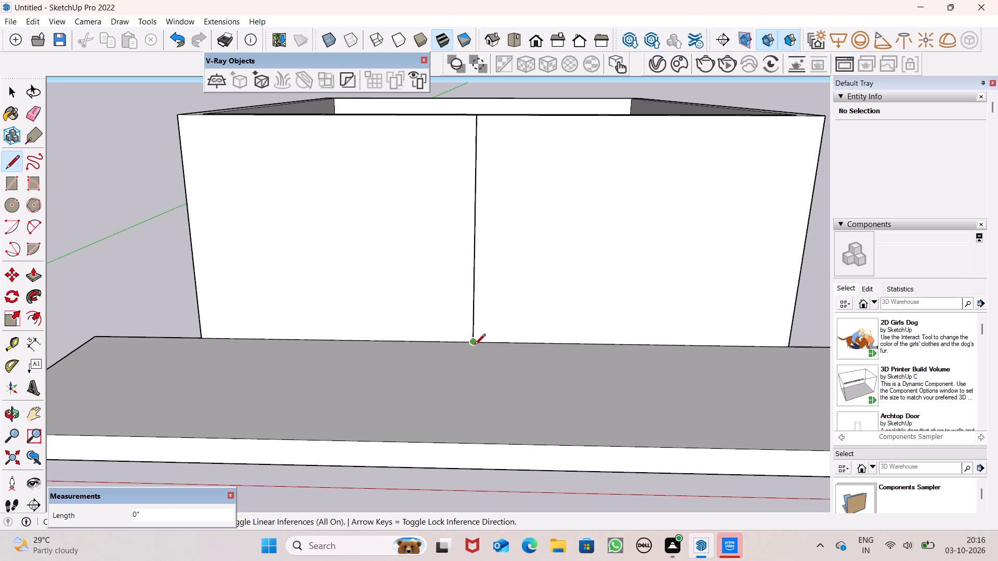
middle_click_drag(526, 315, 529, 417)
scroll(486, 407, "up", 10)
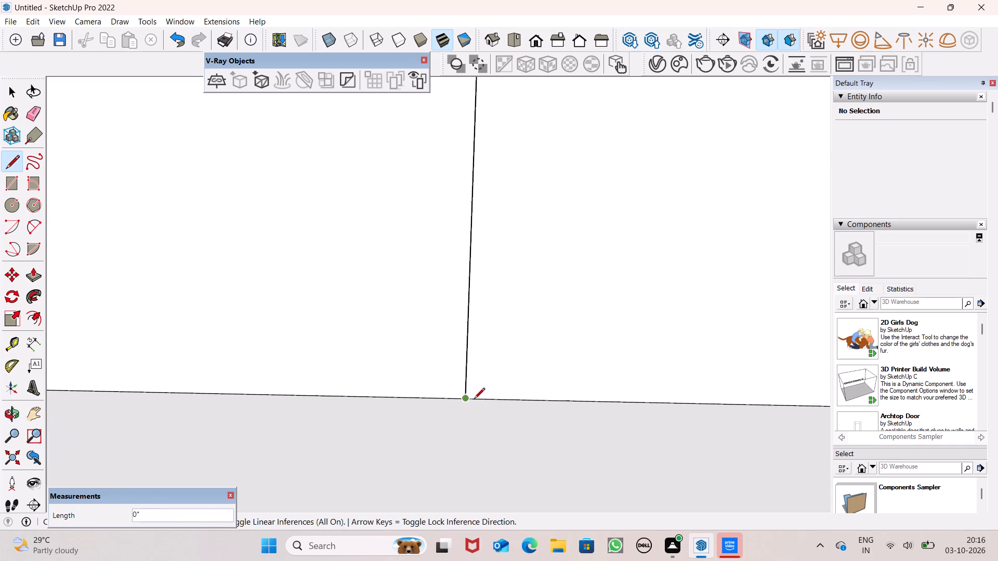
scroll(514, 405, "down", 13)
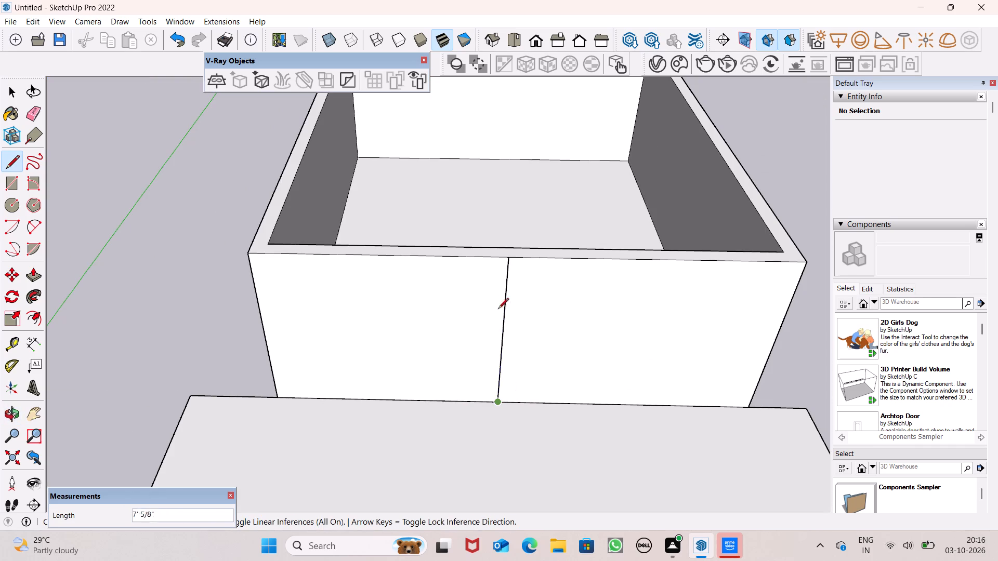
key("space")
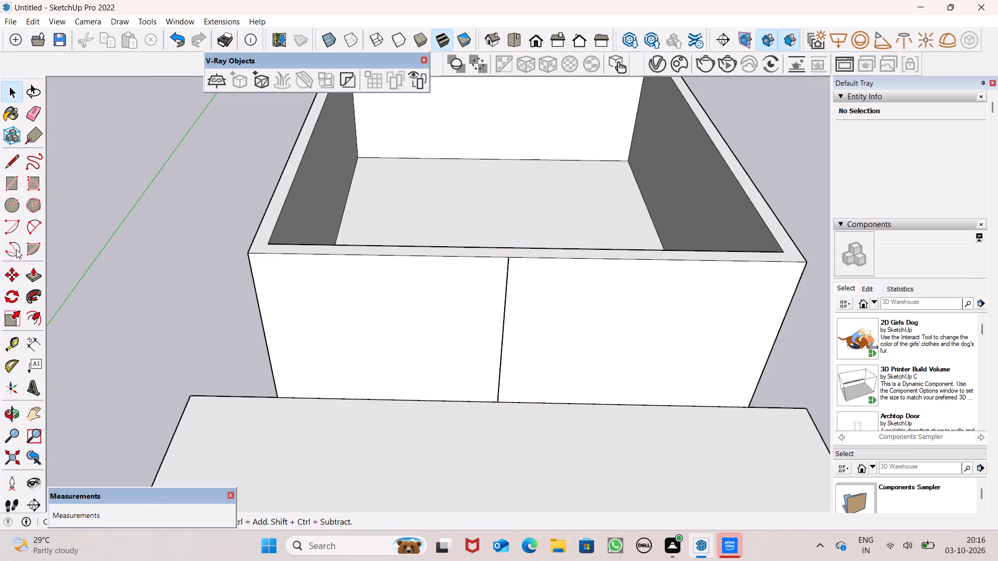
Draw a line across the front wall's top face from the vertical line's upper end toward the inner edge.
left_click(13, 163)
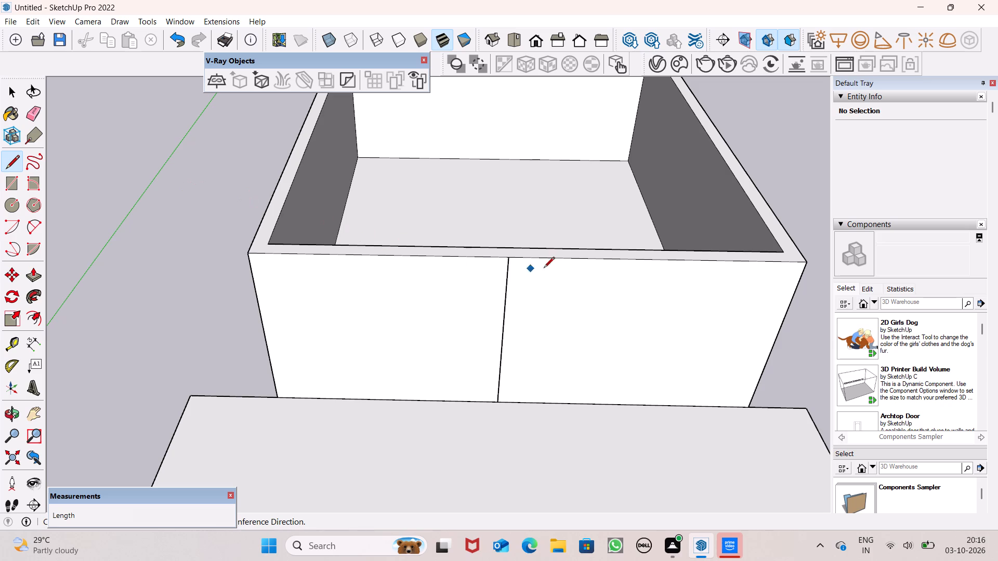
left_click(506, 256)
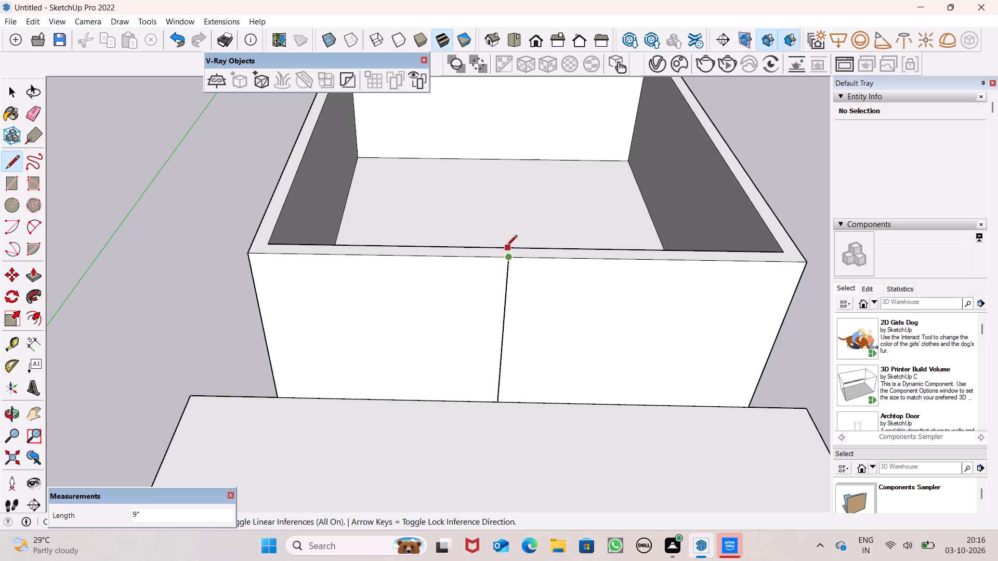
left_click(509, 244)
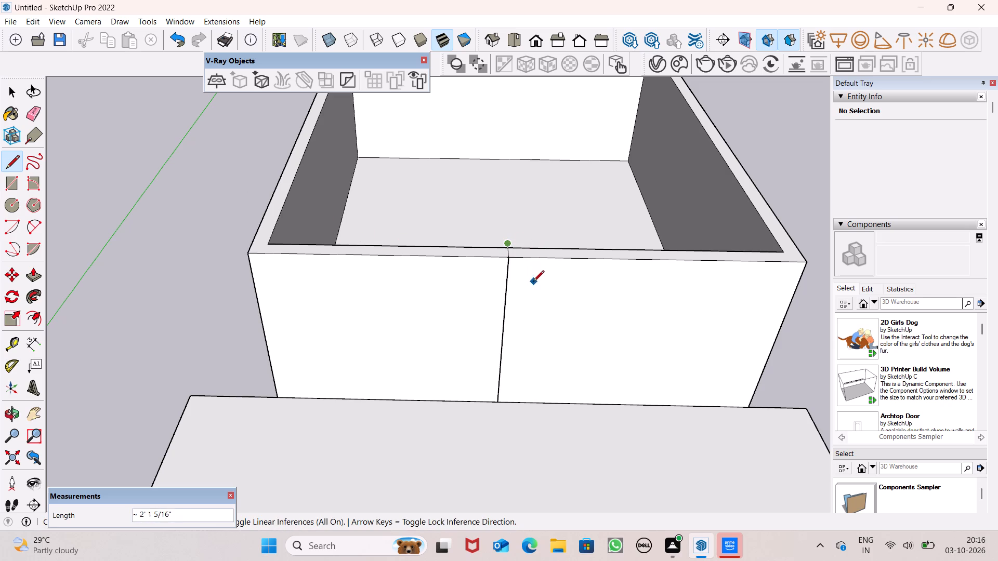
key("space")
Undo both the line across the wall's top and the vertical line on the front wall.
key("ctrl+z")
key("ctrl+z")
Outline a narrow strip on the front wall with lines about 9' 4 3/4" down to the slab, along it, and back up to the top edge.
scroll(535, 322, "up", 3)
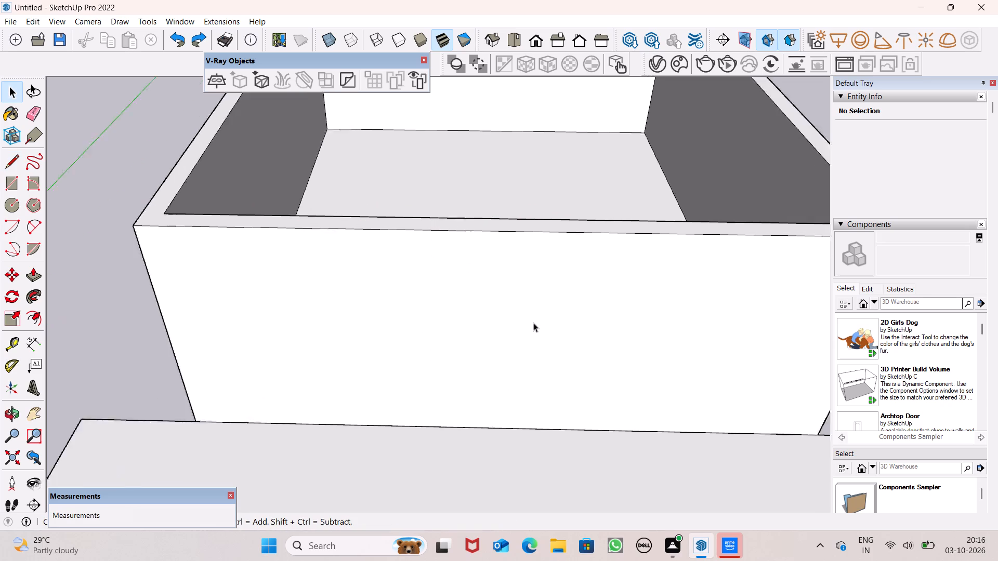
scroll(533, 323, "up", 4)
left_click(17, 158)
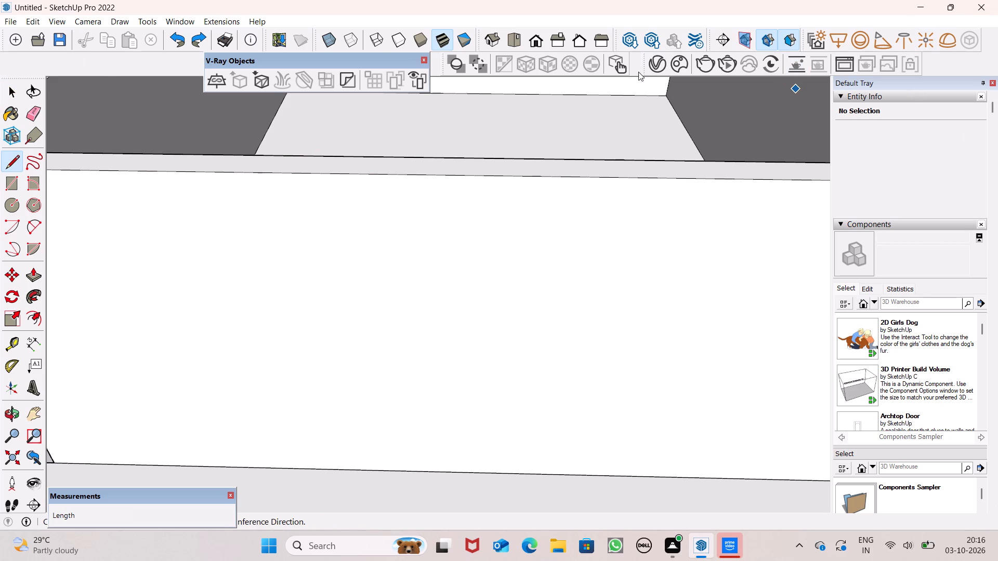
left_click(490, 176)
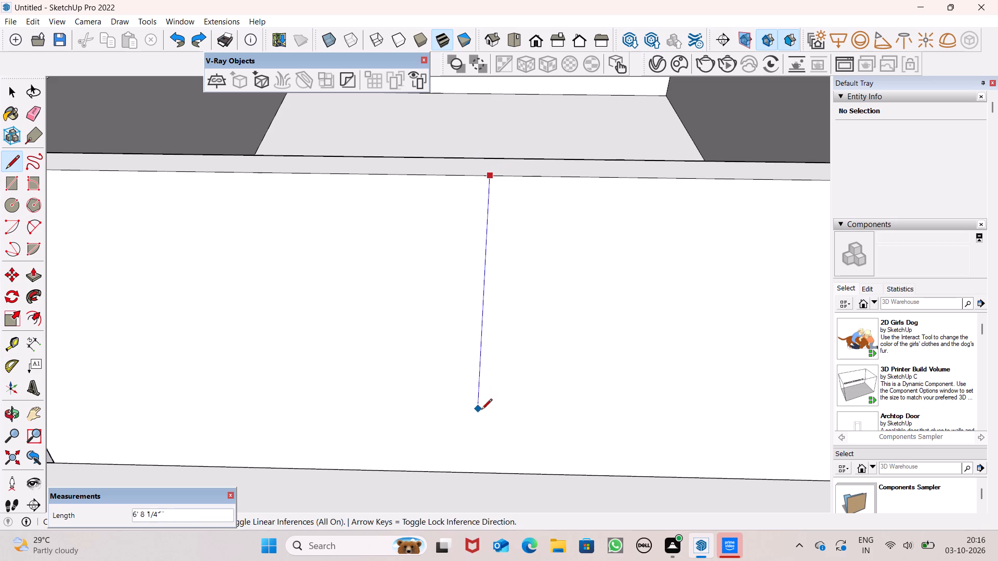
left_click(479, 473)
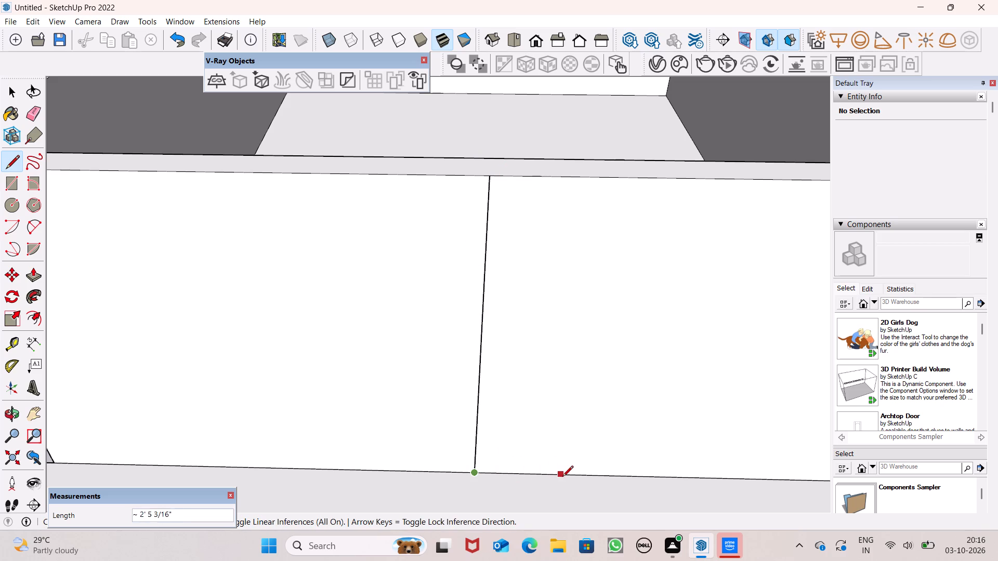
left_click(548, 474)
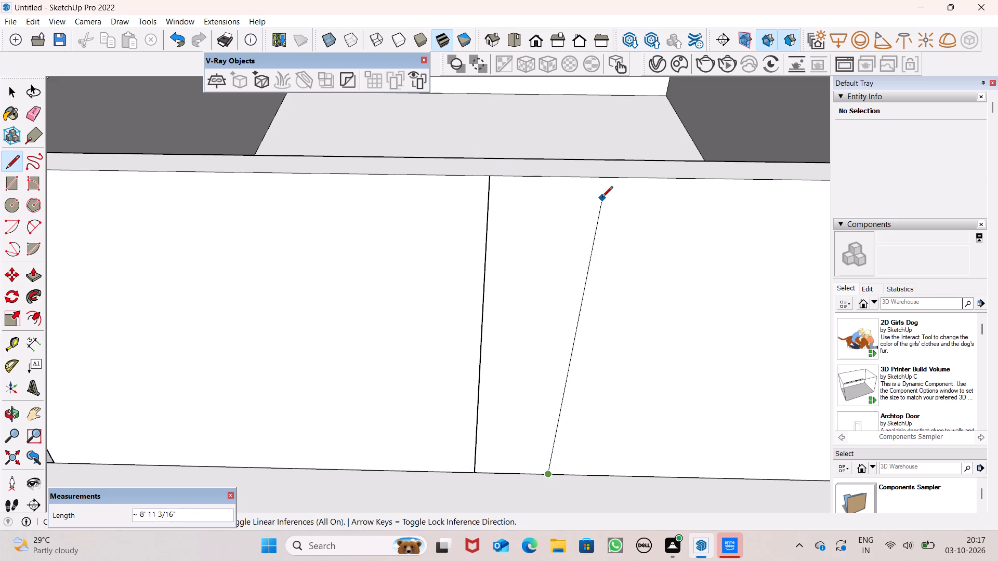
left_click(572, 178)
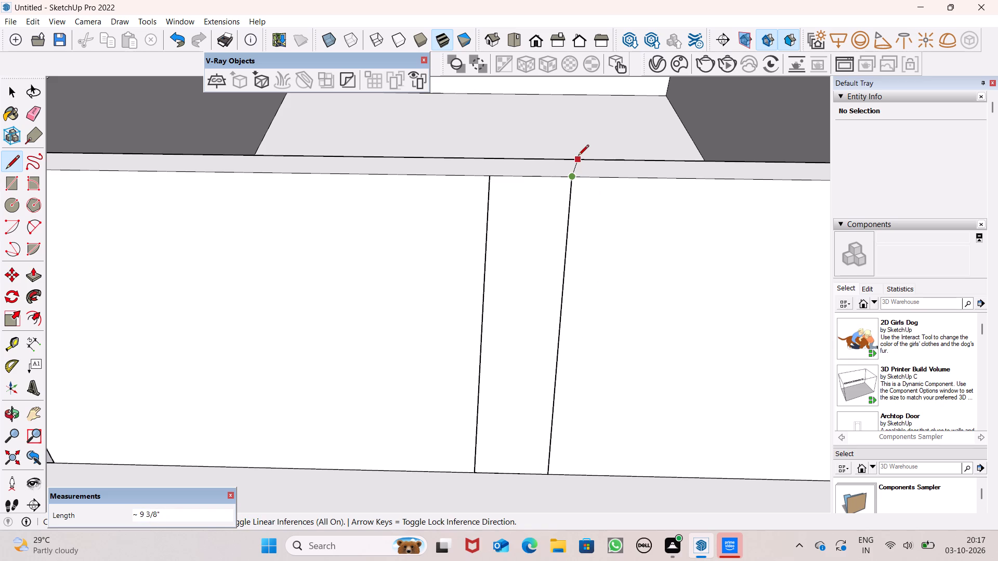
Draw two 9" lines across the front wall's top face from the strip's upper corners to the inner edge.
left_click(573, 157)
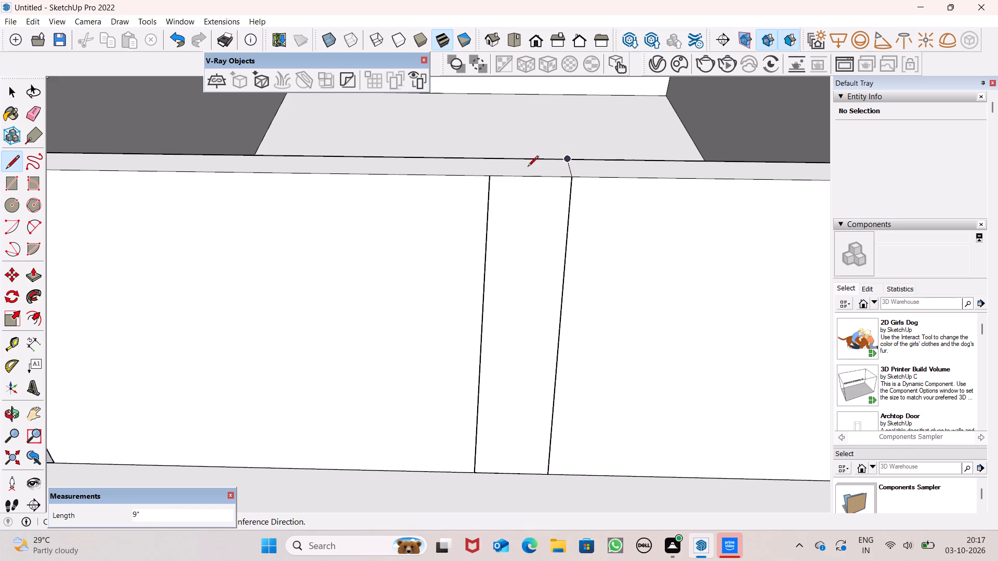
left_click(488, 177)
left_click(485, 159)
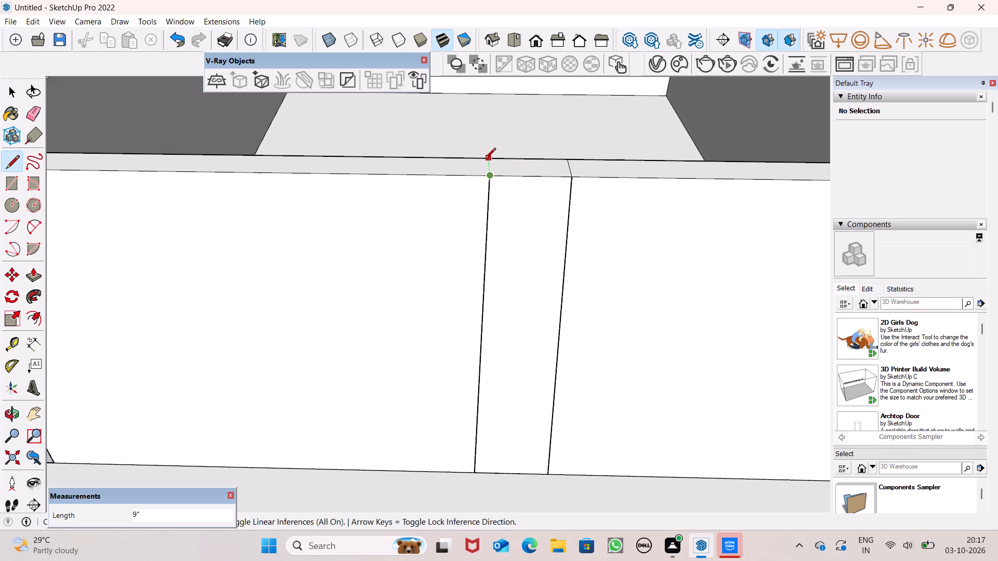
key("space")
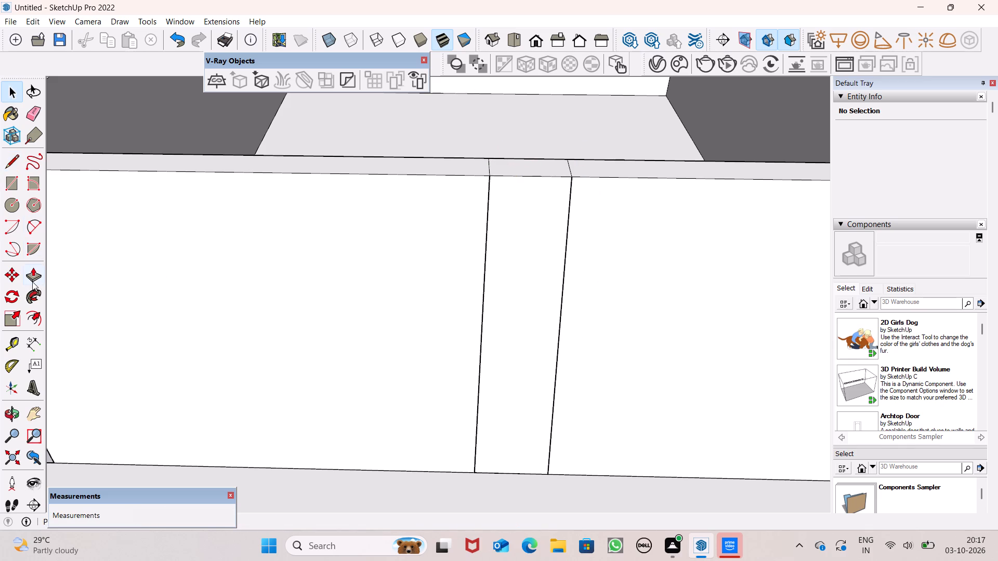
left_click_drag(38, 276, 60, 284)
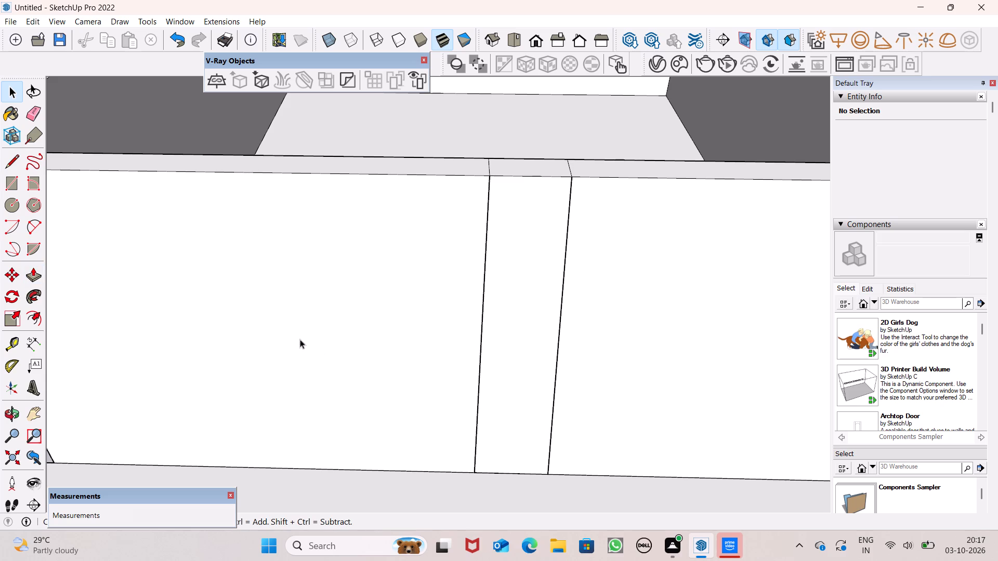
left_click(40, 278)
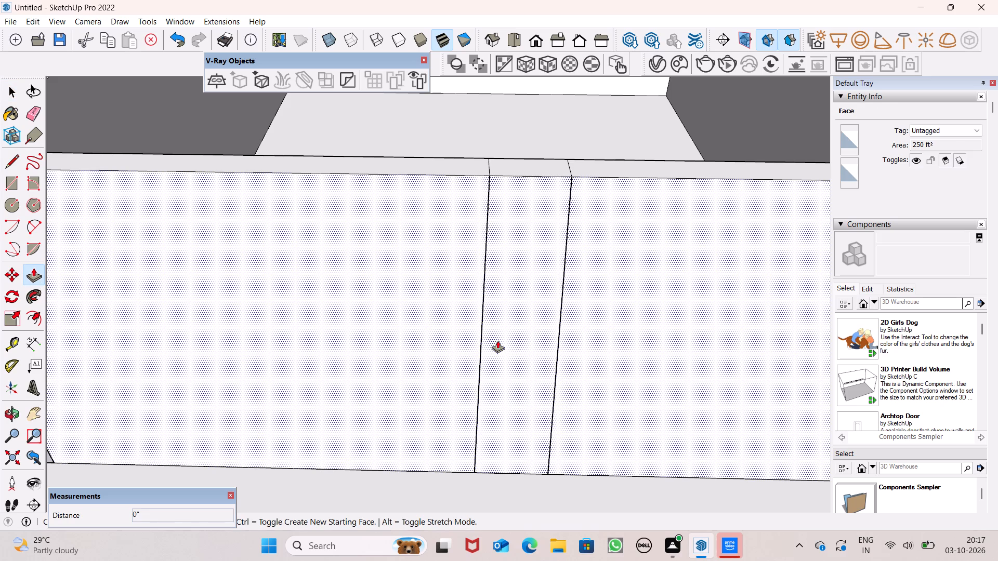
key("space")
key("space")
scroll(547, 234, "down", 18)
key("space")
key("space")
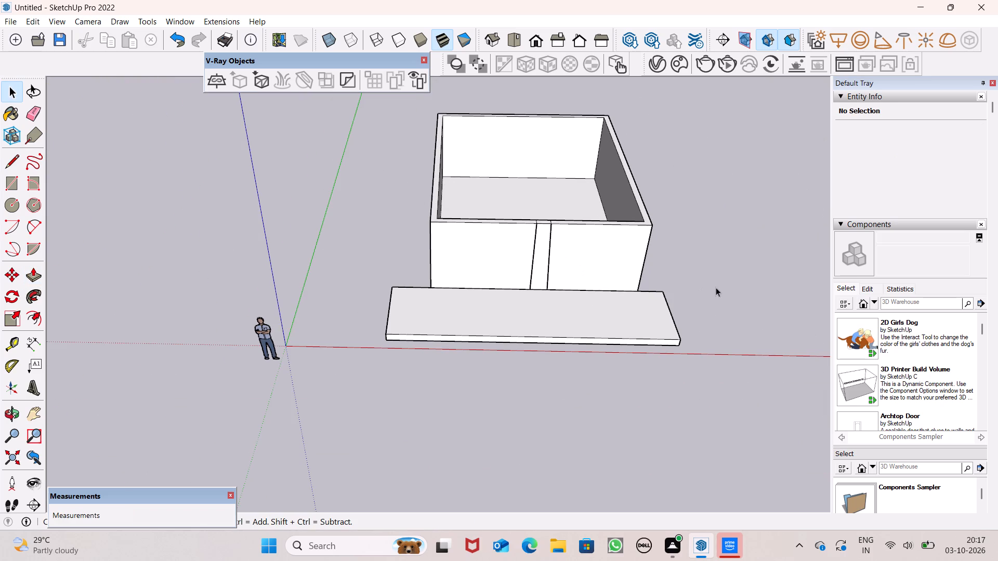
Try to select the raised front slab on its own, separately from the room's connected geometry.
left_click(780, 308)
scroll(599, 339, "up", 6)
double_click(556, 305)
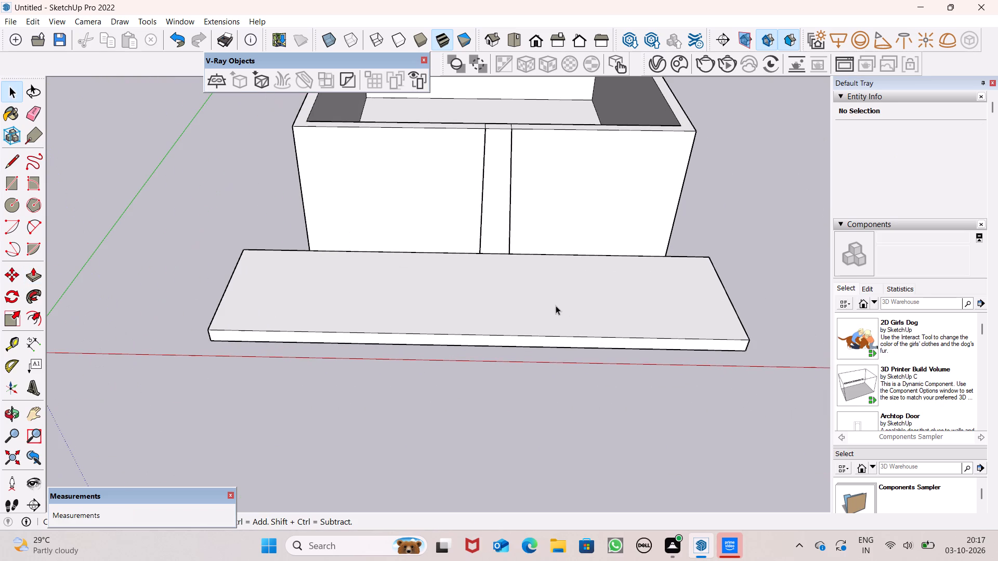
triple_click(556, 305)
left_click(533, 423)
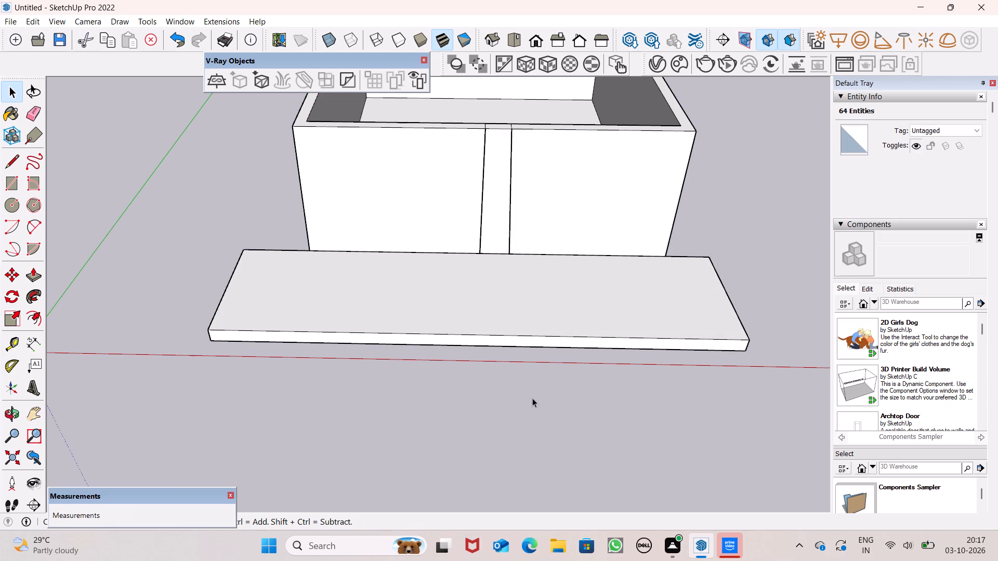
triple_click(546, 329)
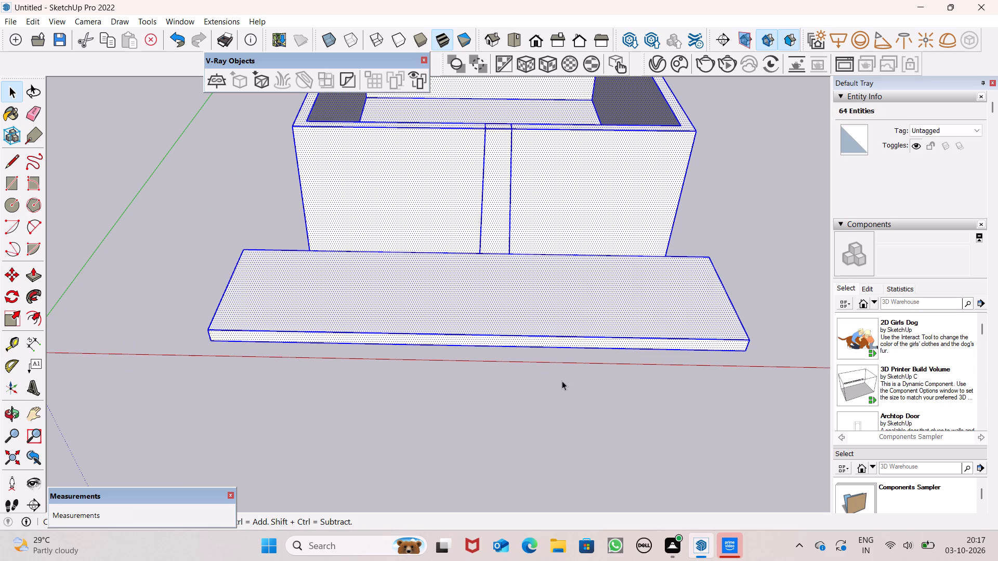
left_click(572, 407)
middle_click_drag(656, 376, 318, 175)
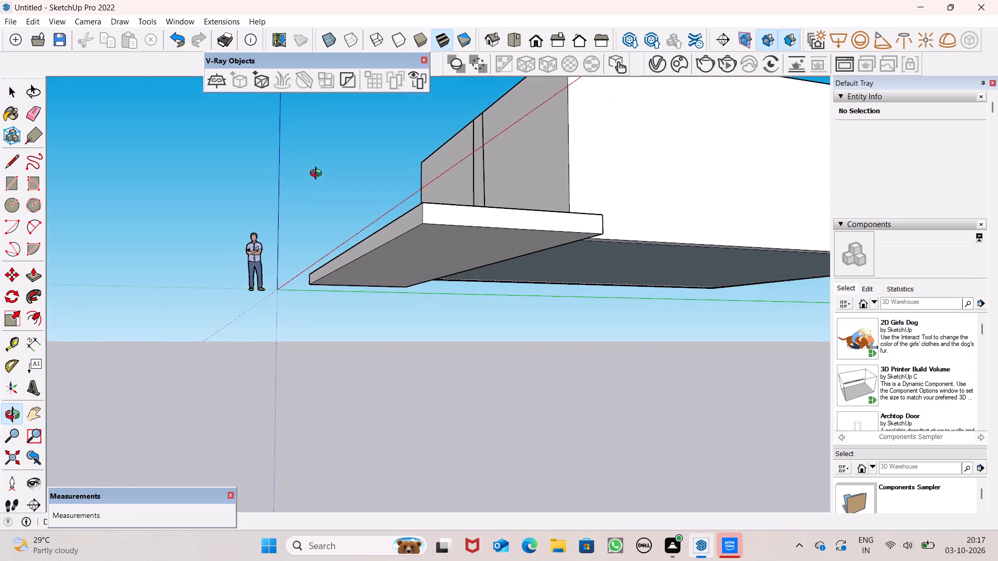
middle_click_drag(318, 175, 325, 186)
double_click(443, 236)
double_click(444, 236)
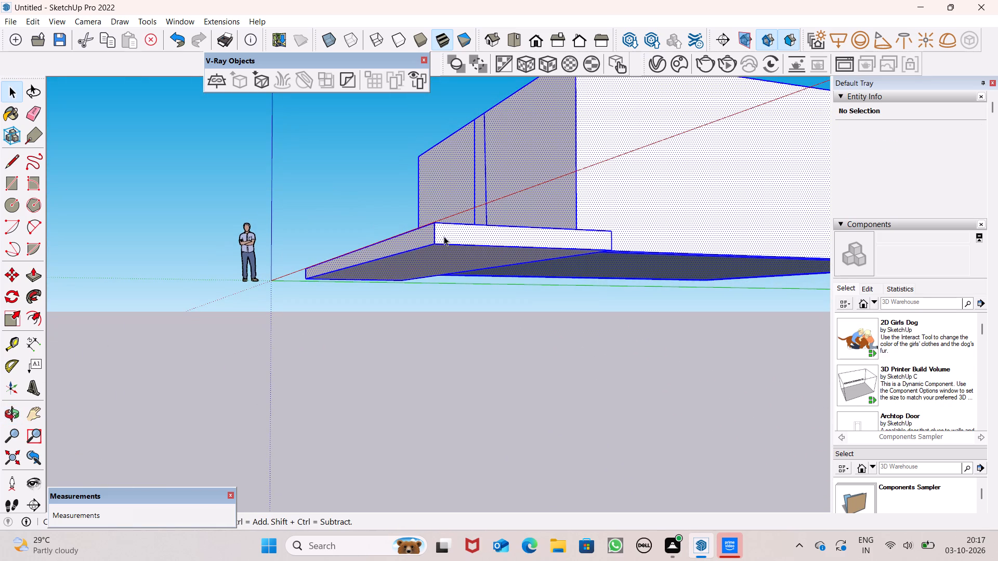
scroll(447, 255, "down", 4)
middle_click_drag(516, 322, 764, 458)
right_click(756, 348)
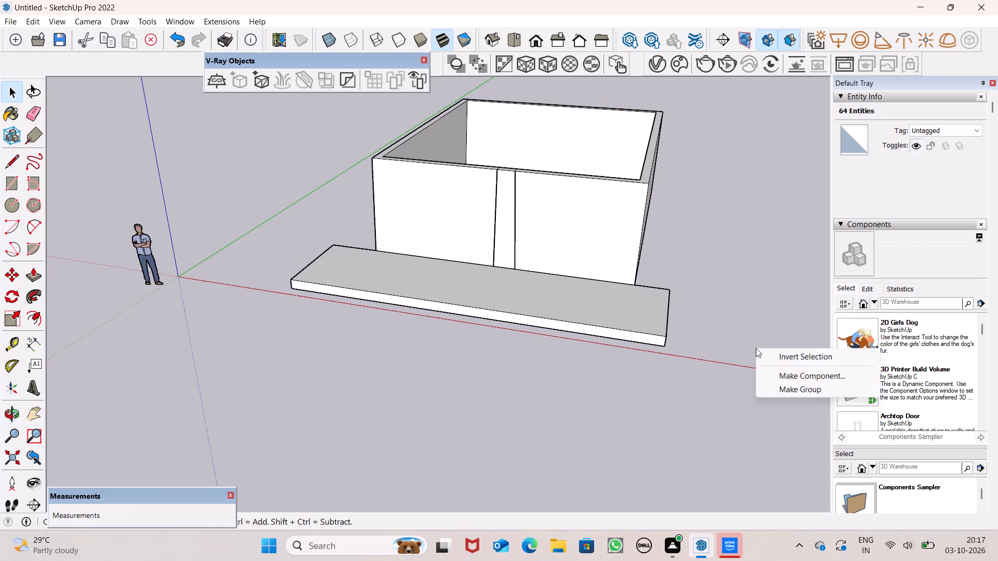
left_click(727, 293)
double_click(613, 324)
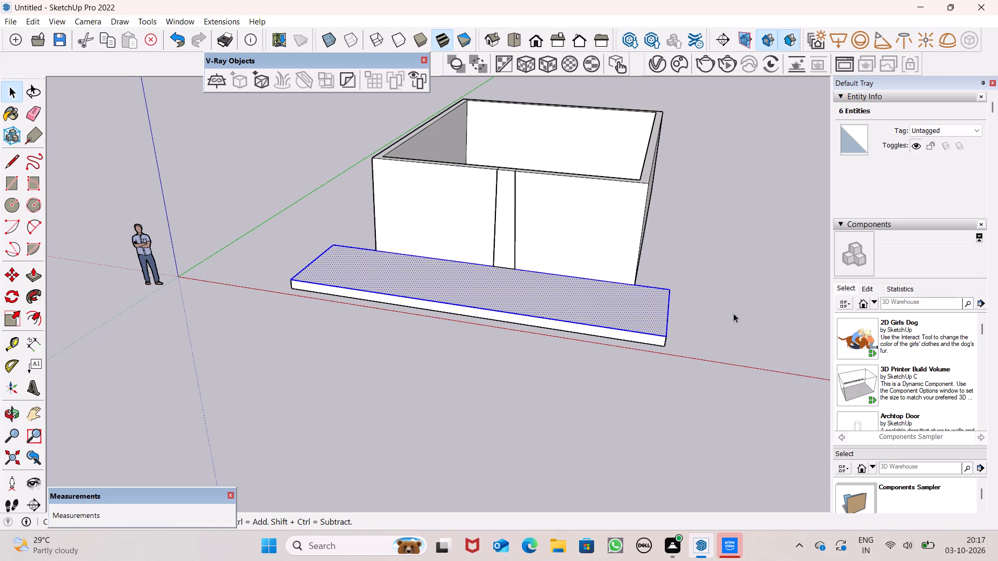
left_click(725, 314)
Undo the lines across the wall's top, the strip outline on the front wall and the slab's last height increase.
key("ctrl+z")
key("ctrl+z")
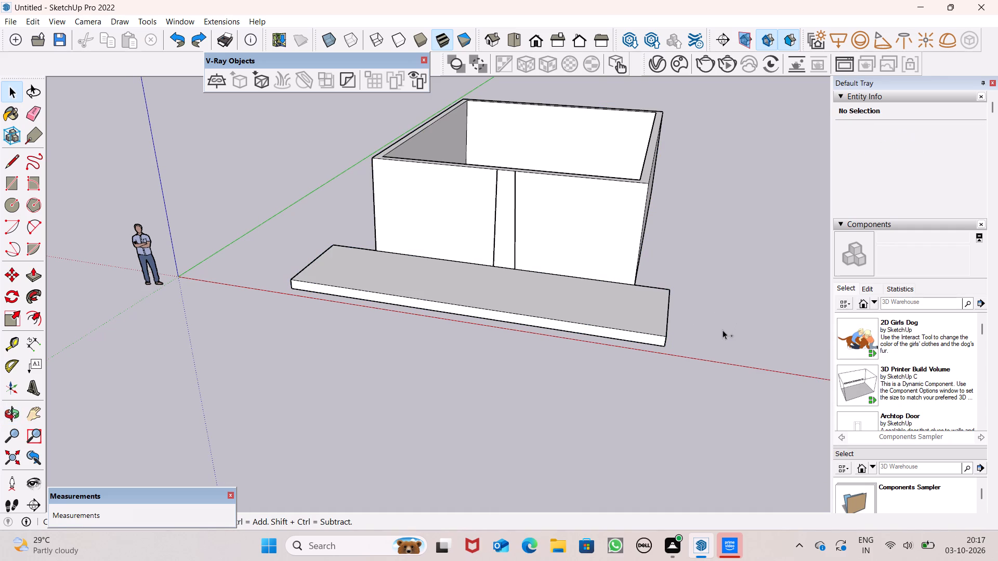
key("ctrl+z")
key("ctrl+z")
key("ctrl+z")
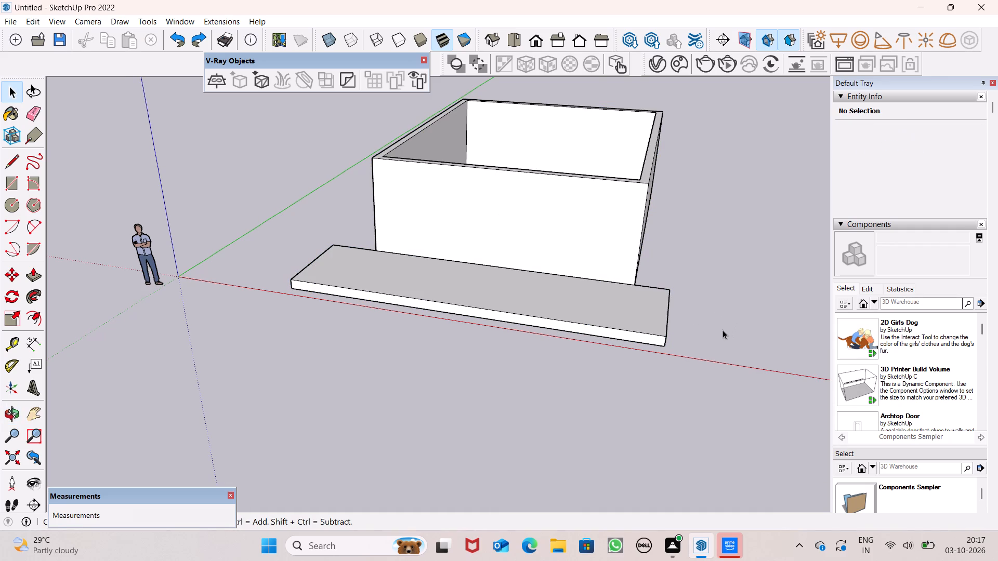
key("ctrl+z")
key("ctrl+z")
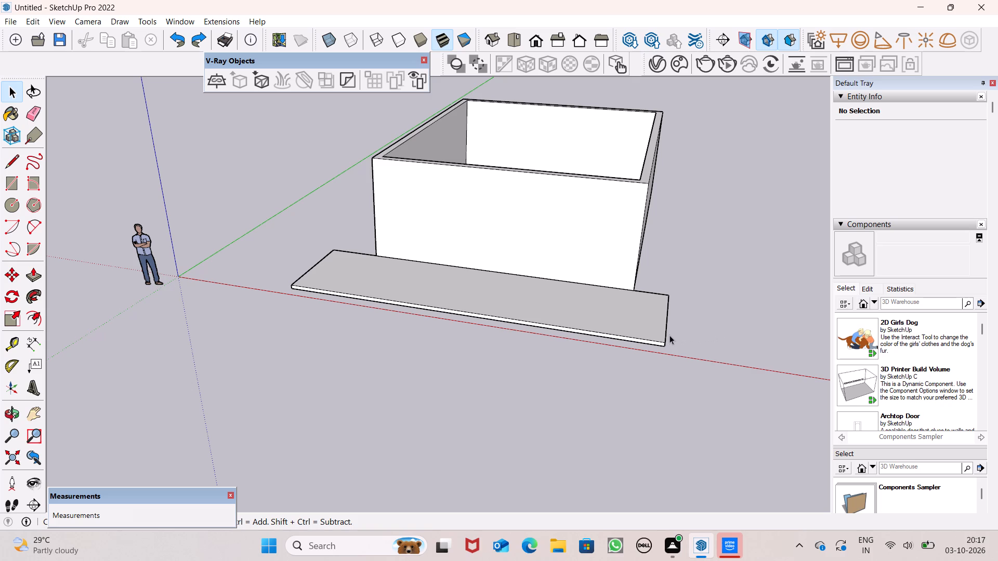
Make a group from all the faces and edges of the front slab.
left_click(647, 331)
triple_click(647, 335)
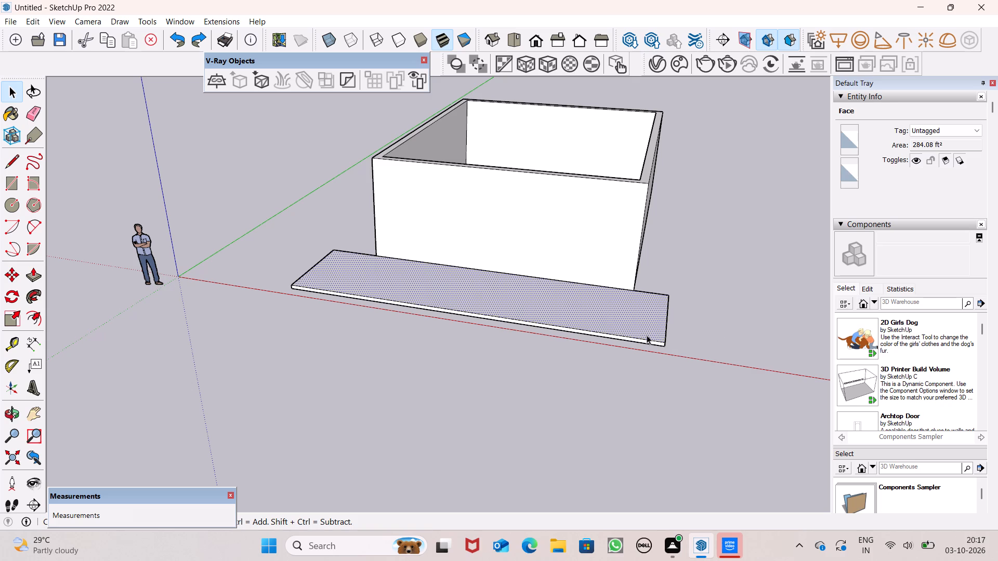
right_click(700, 338)
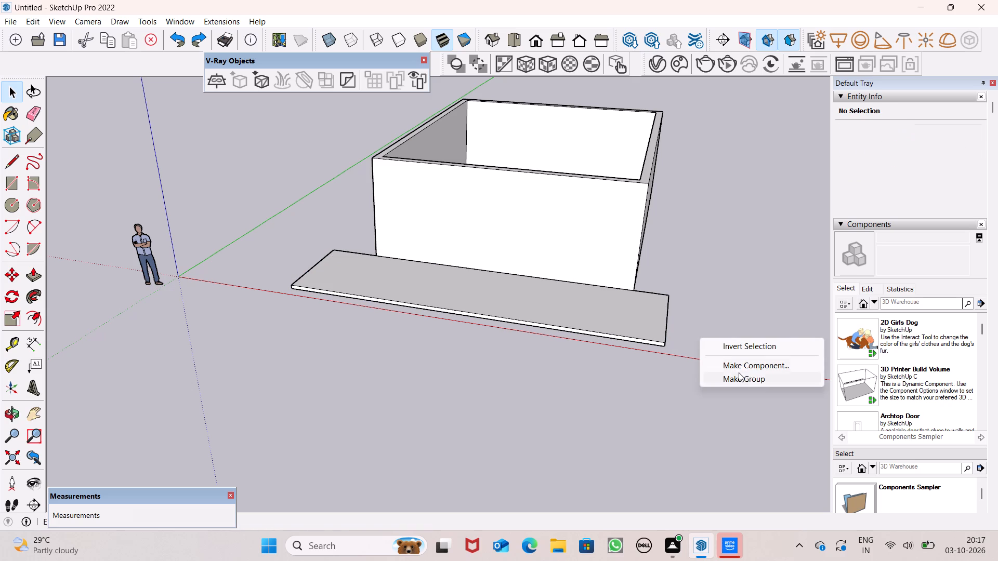
left_click(663, 381)
triple_click(649, 334)
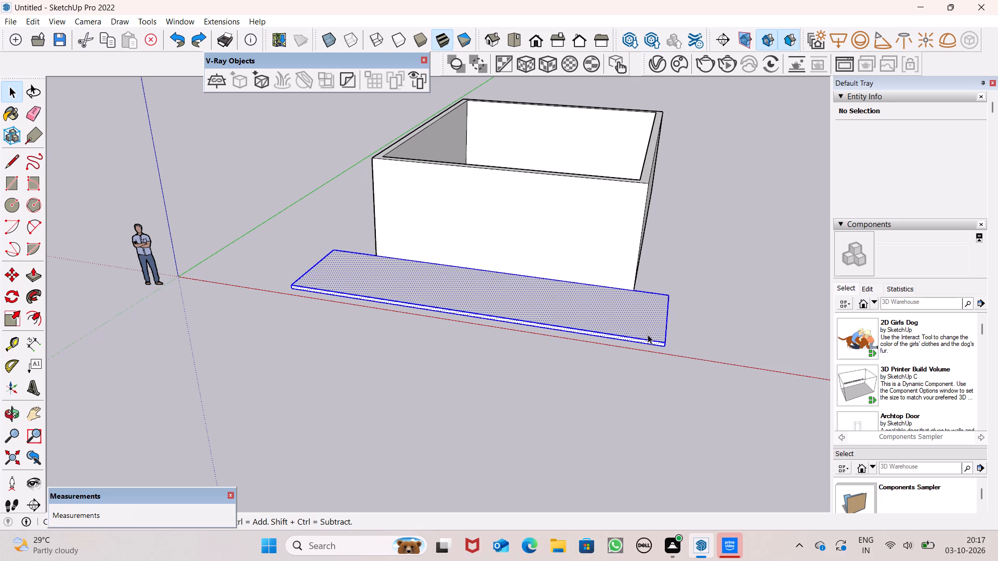
right_click(662, 344)
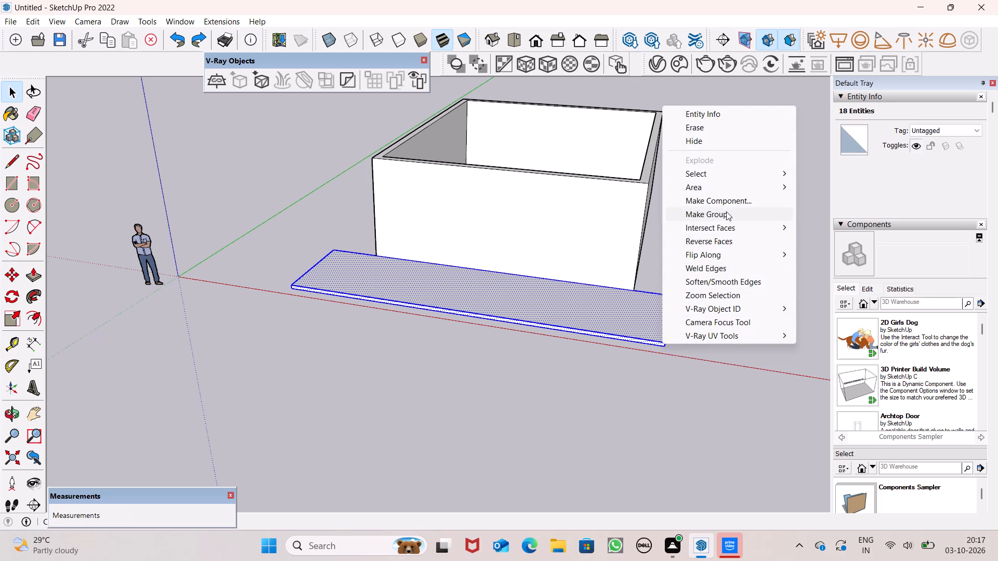
left_click(726, 213)
Move the slab group sideways along the red axis, leaving most of the front wall's base clear.
key("m")
key("Return")
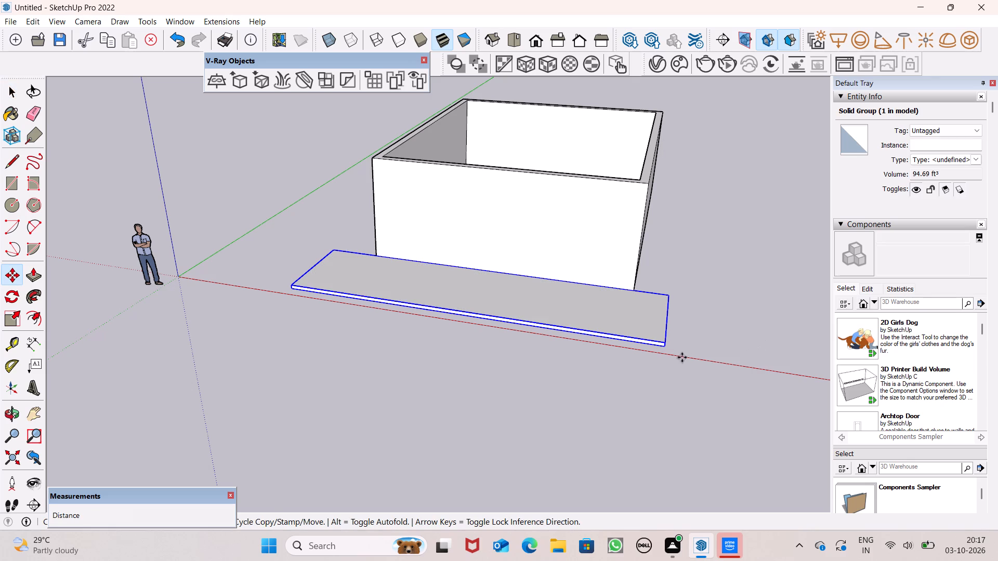
left_click_drag(664, 345, 997, 377)
key("space")
left_click(557, 388)
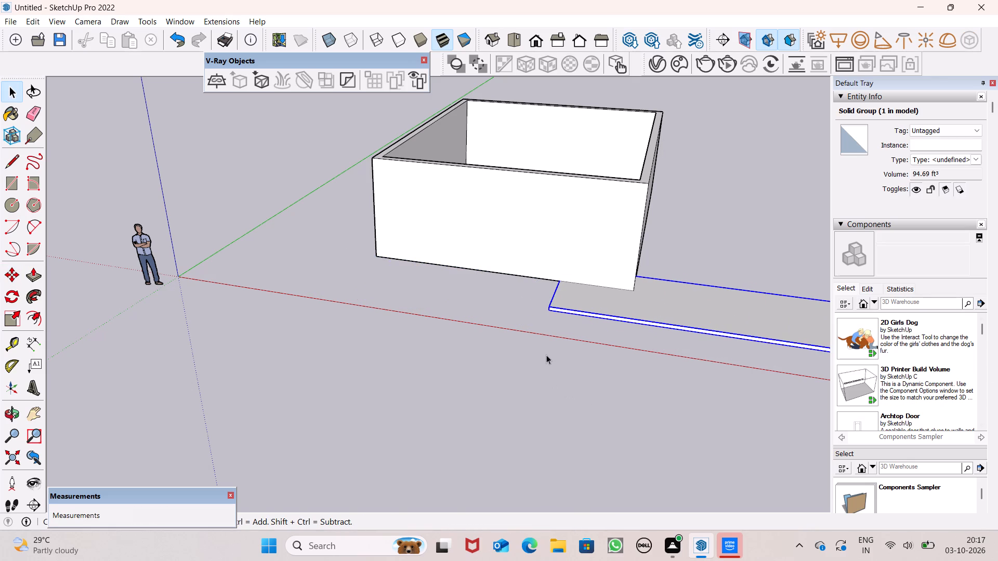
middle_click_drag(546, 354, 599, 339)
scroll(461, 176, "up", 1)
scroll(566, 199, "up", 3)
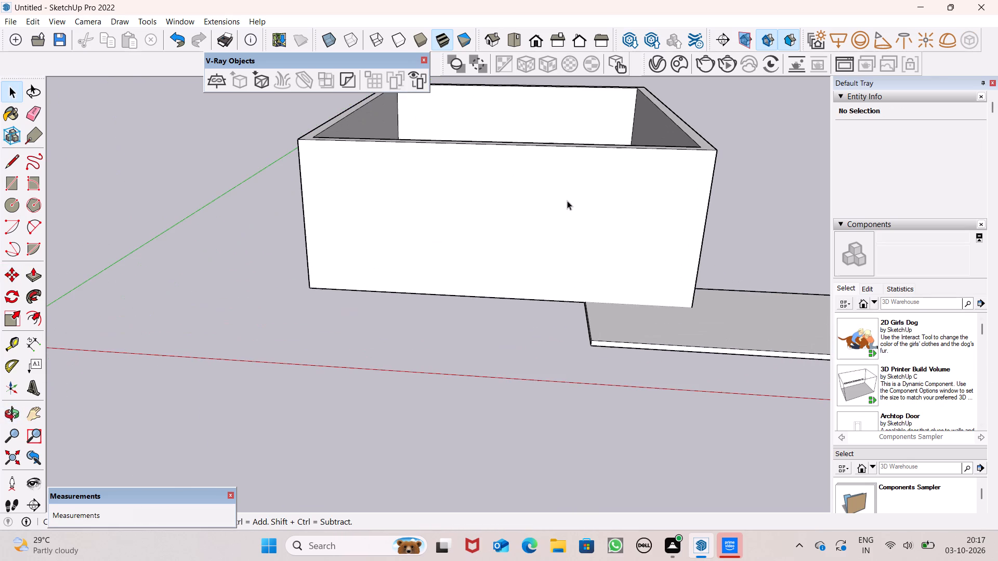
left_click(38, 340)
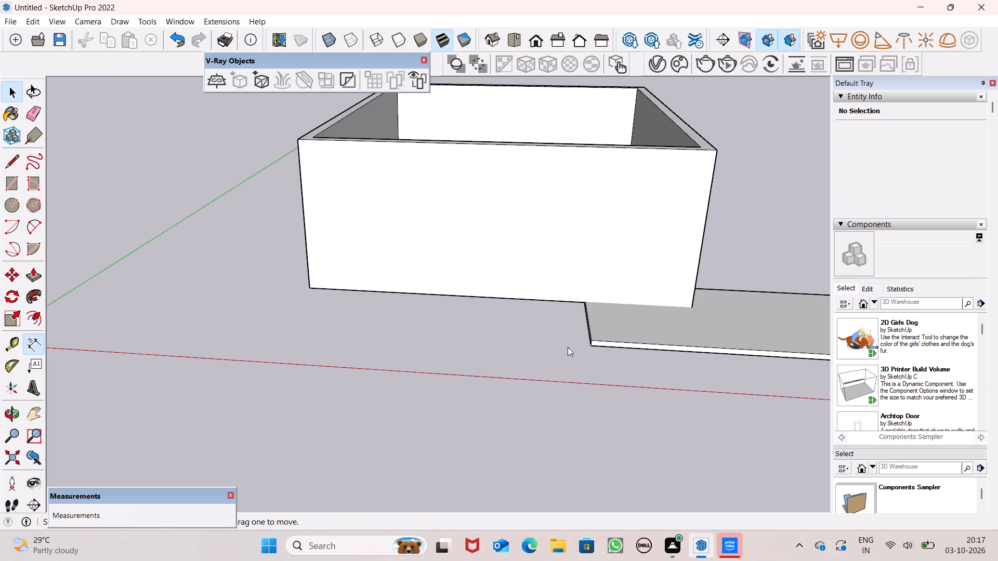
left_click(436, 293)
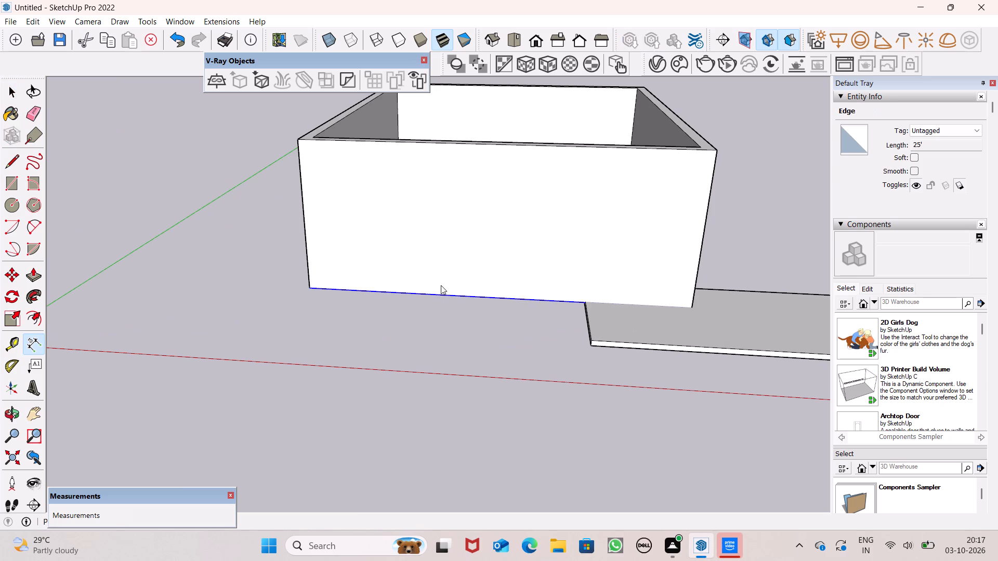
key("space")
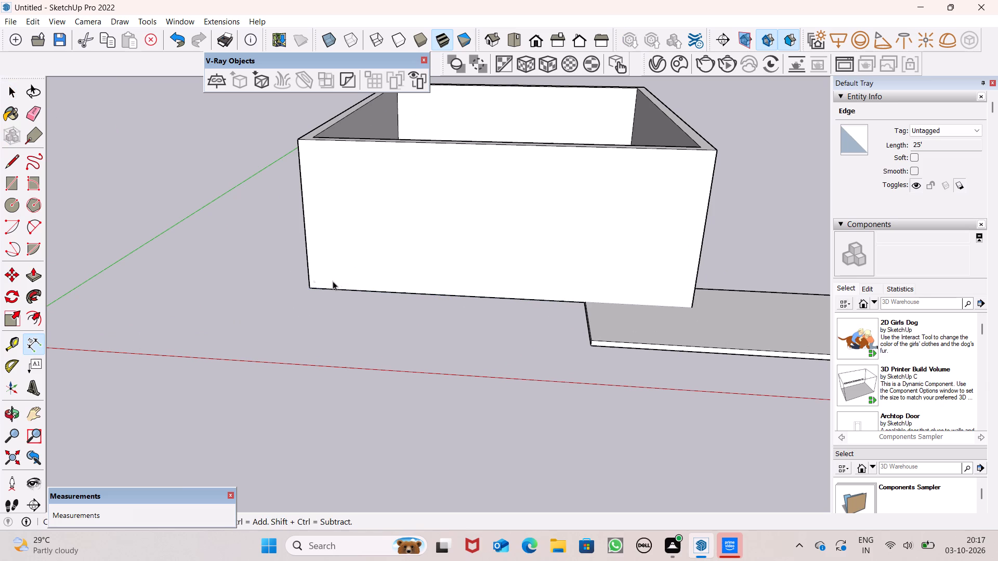
Place a horizontal guide line 6" above the front wall's bottom edge.
double_click(15, 342)
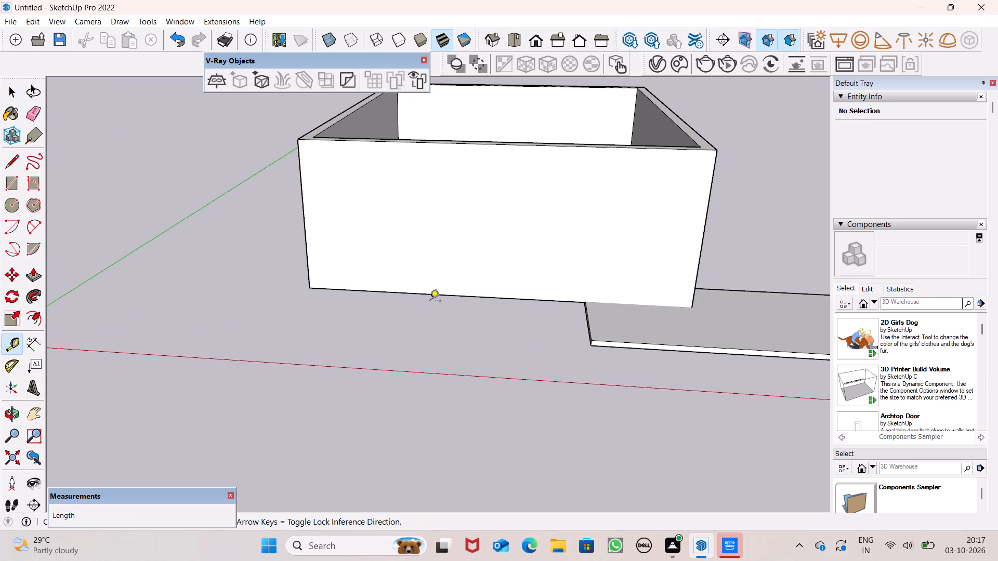
left_click(442, 296)
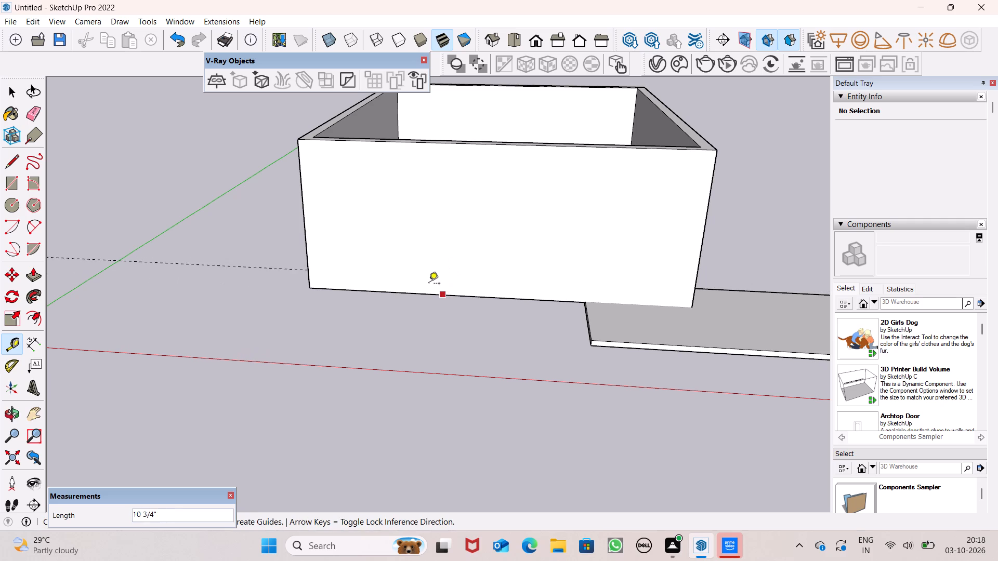
type("6\"")
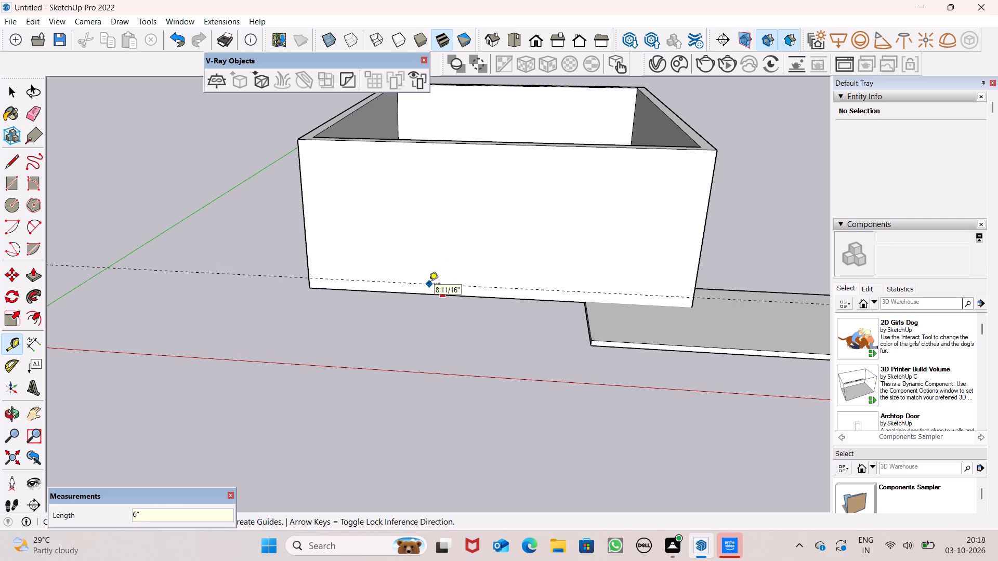
key("Return")
key("space")
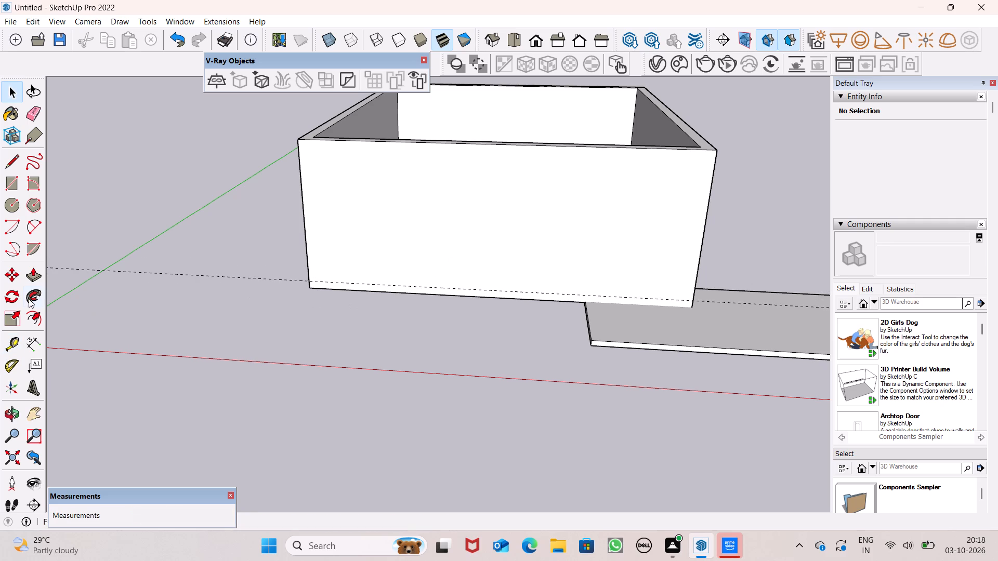
Draw a rectangle about 2' wide and 9' 6" high on the front wall, from its top edge down to the guide.
left_click(14, 185)
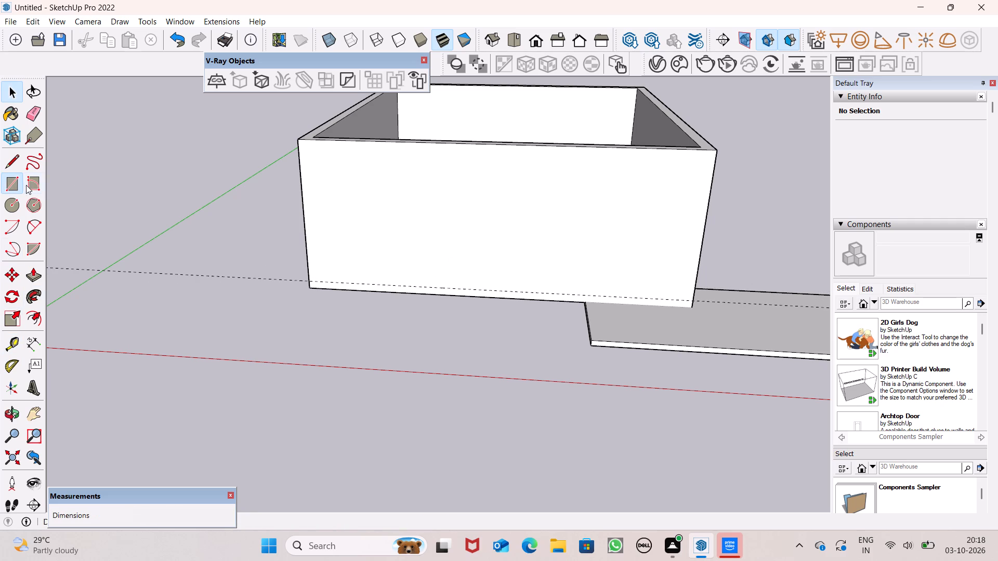
left_click(482, 146)
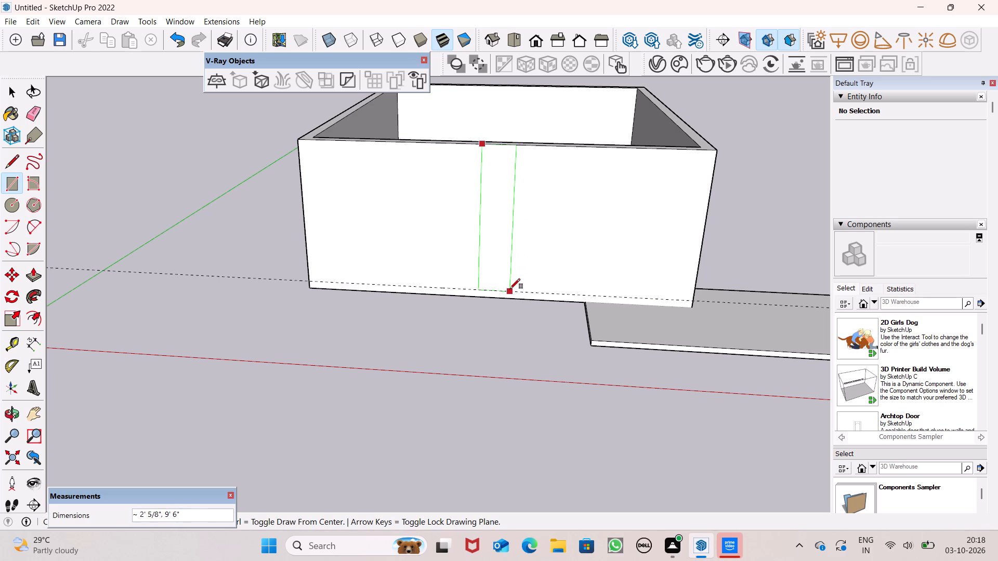
left_click(512, 289)
key("space")
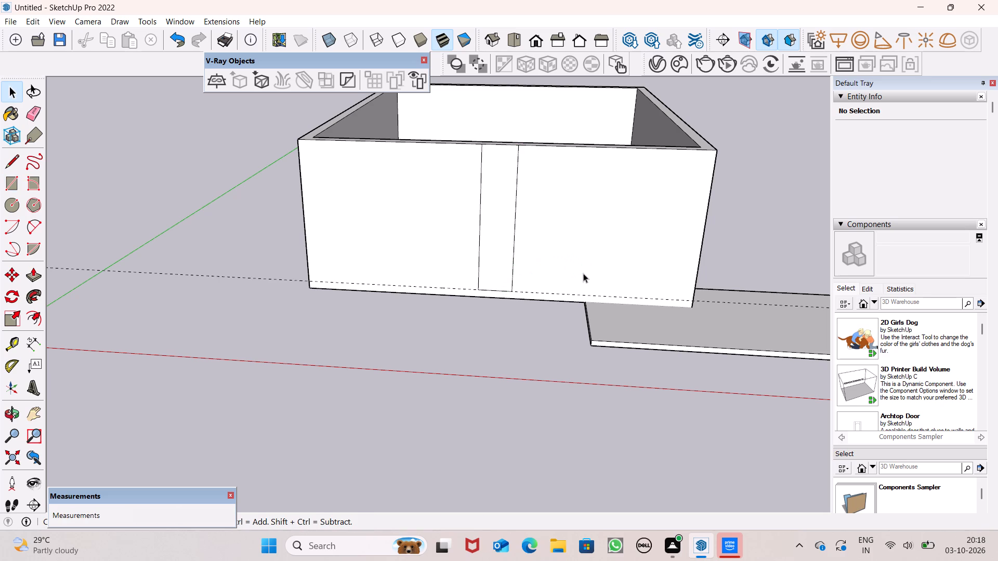
key("space")
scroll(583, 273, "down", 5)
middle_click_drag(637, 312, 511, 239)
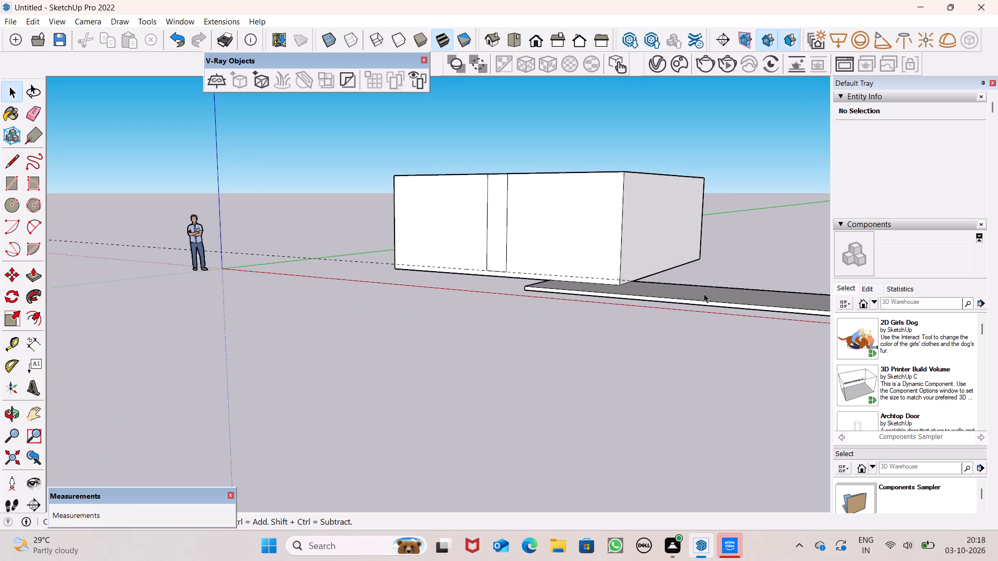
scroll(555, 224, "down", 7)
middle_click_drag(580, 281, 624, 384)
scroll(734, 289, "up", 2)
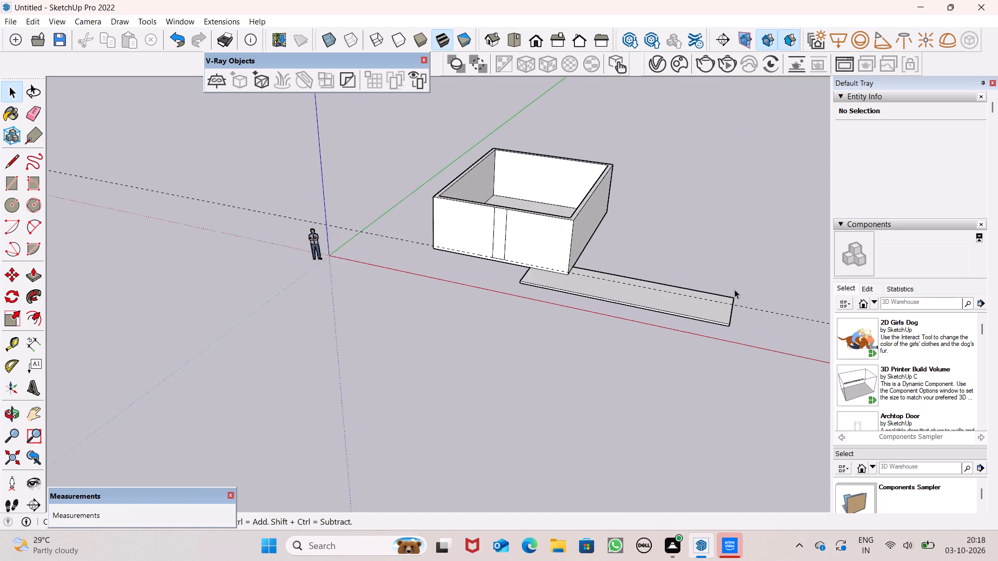
Explode the front slab group into loose faces and edges.
scroll(734, 289, "up", 4)
left_click(712, 335)
left_click(710, 332)
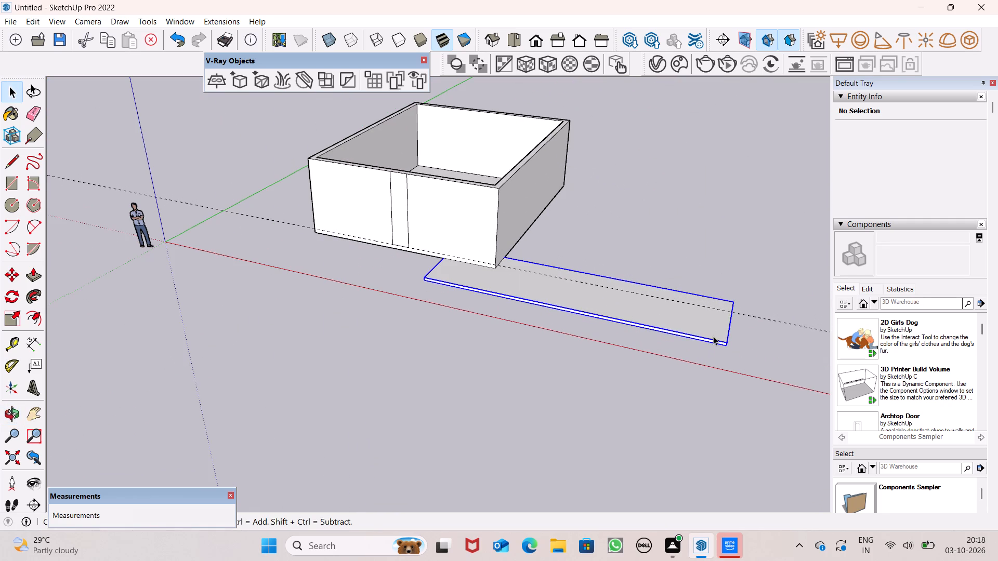
right_click(712, 333)
left_click(757, 153)
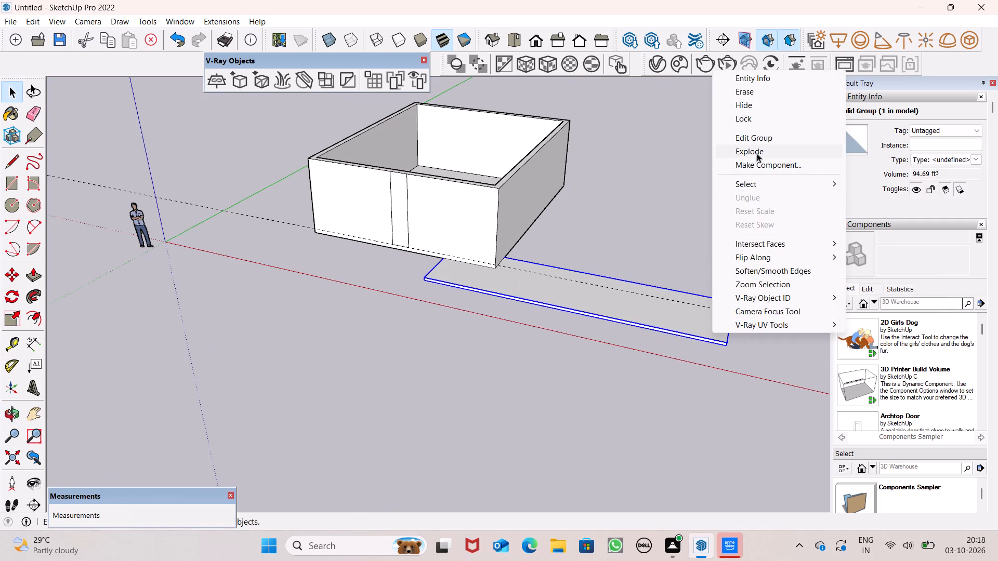
left_click(785, 353)
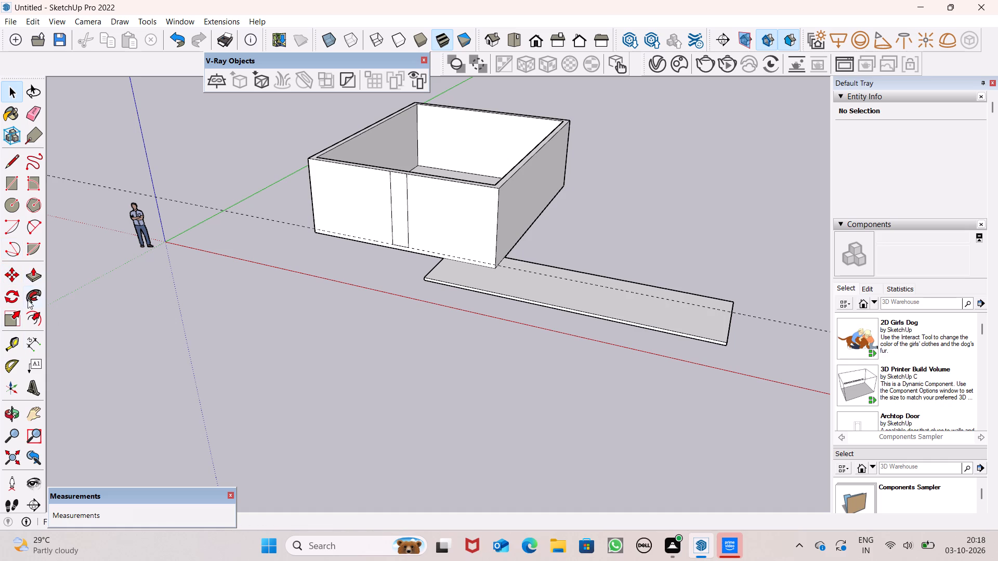
Push/Pull the slab's top face upward in several pulls, entering 2", for a slab about 1' 6 1/2" thick.
left_click(40, 272)
left_click(591, 295)
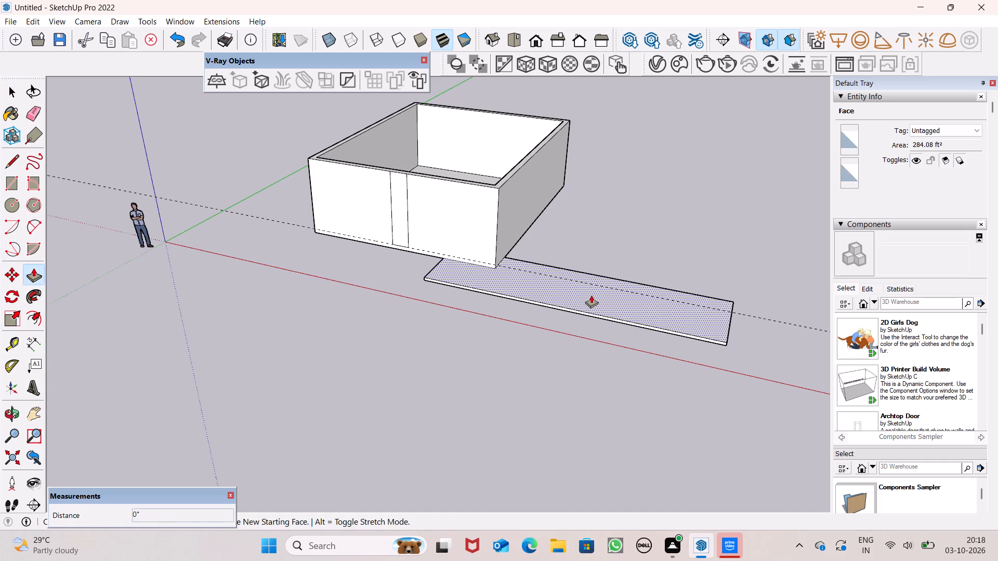
double_click(589, 291)
left_click(587, 286)
triple_click(585, 278)
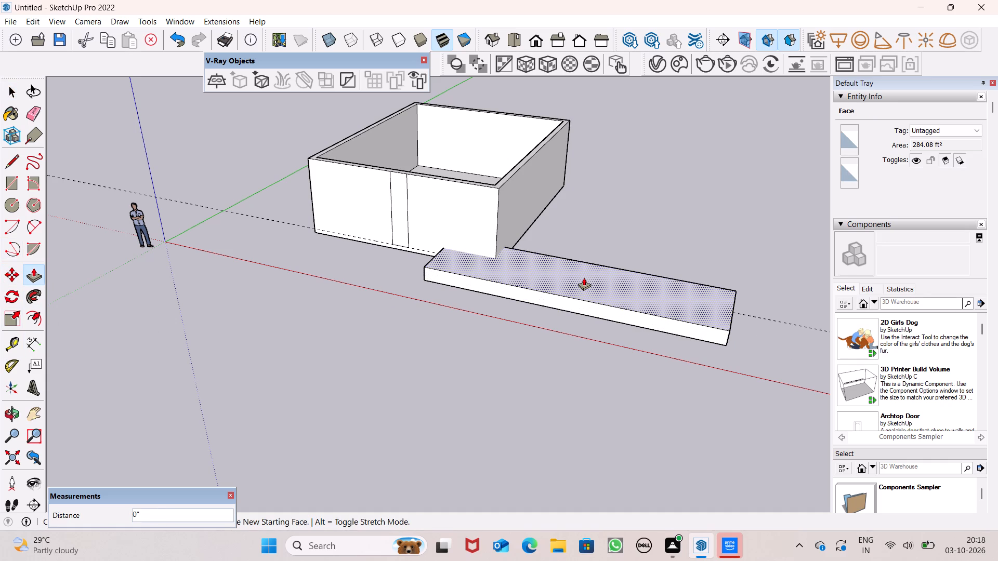
key("2")
key("shift+quotedbl")
key("Return")
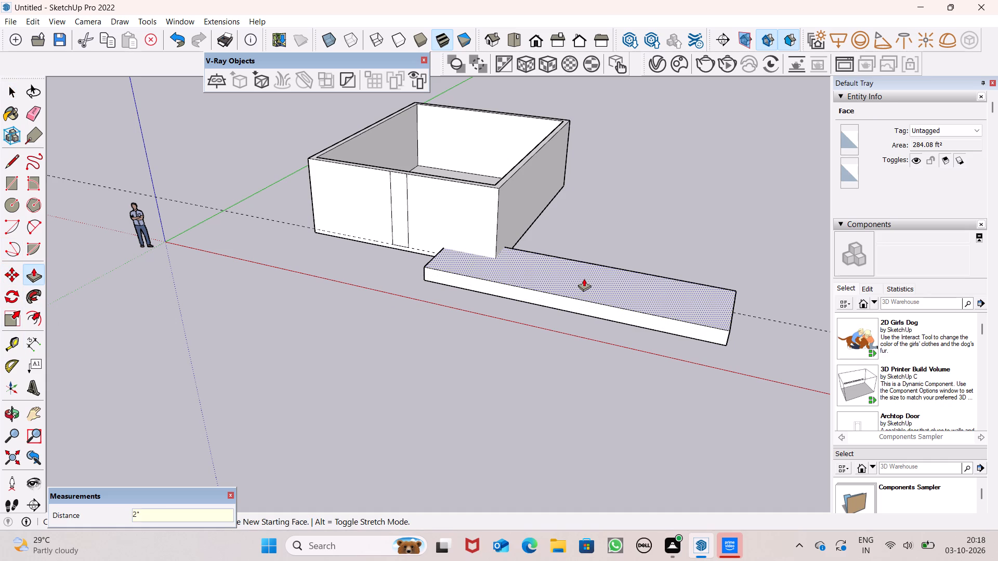
left_click(584, 278)
key("space")
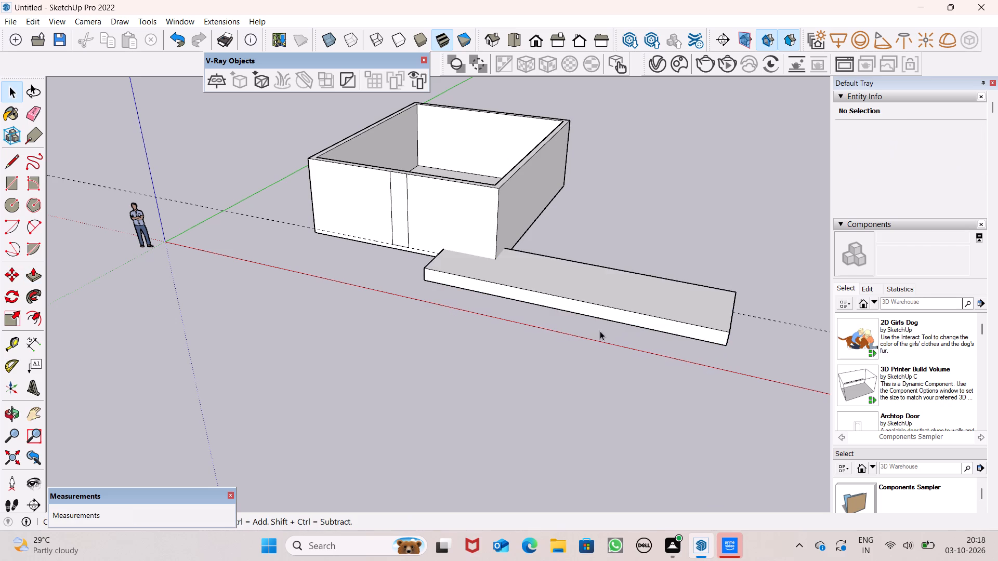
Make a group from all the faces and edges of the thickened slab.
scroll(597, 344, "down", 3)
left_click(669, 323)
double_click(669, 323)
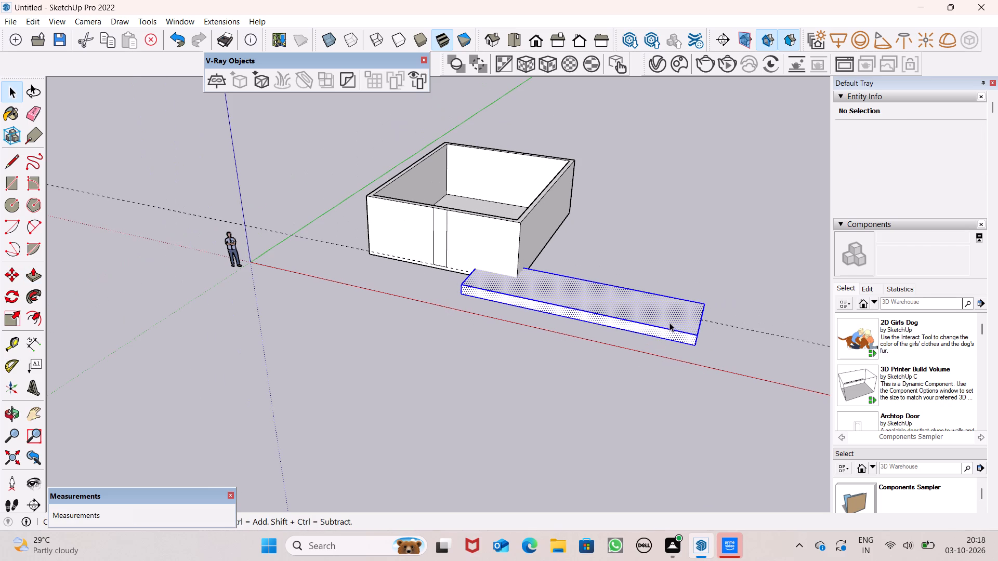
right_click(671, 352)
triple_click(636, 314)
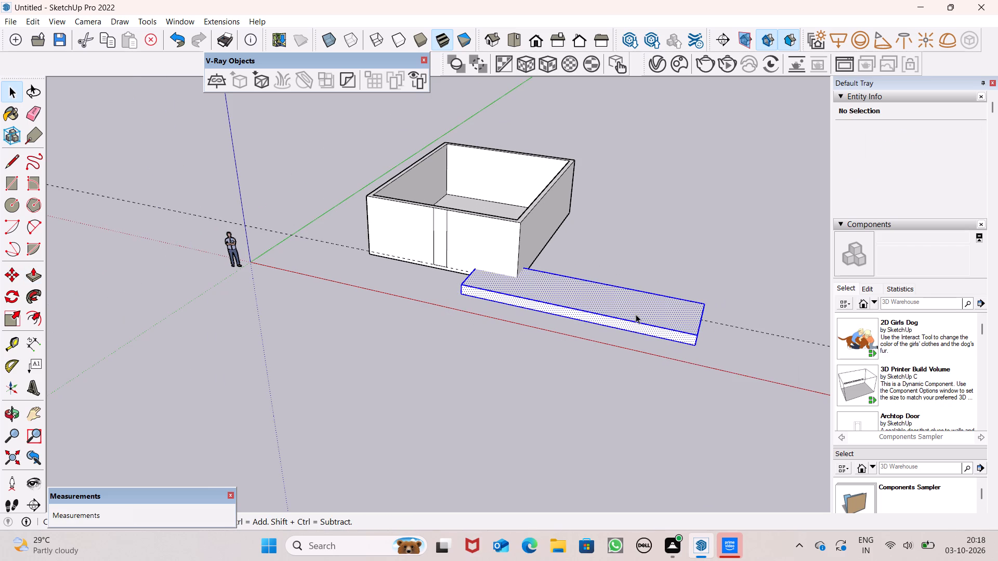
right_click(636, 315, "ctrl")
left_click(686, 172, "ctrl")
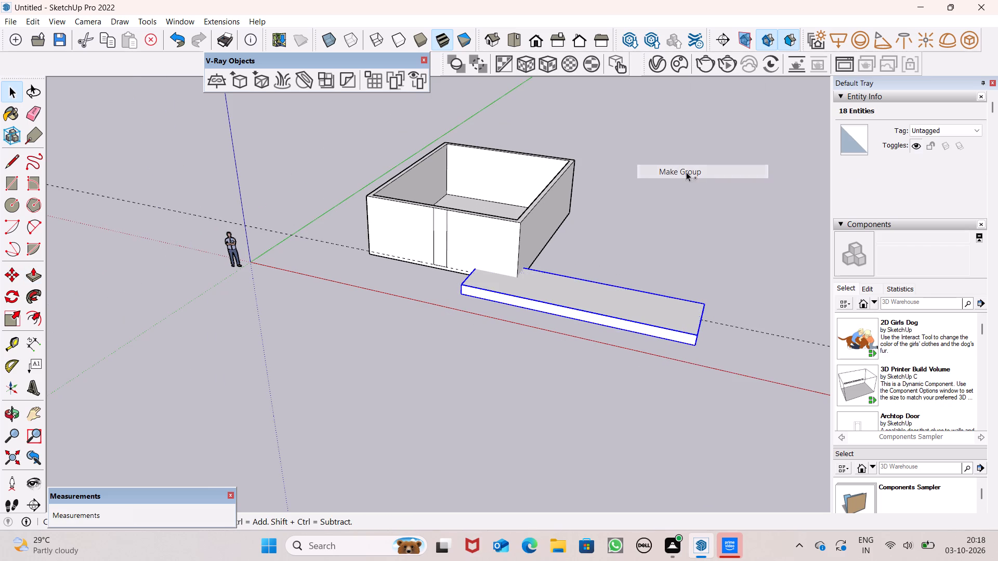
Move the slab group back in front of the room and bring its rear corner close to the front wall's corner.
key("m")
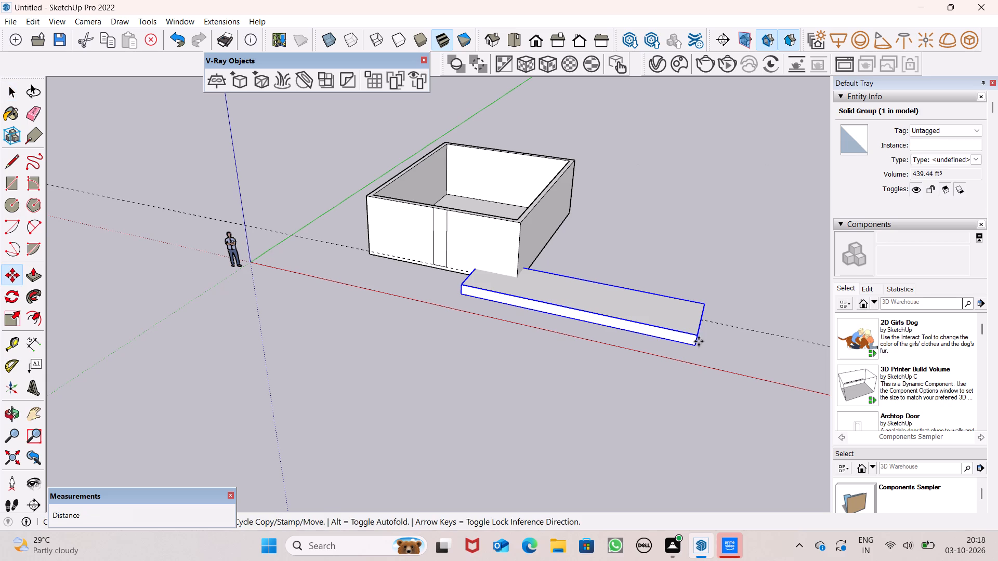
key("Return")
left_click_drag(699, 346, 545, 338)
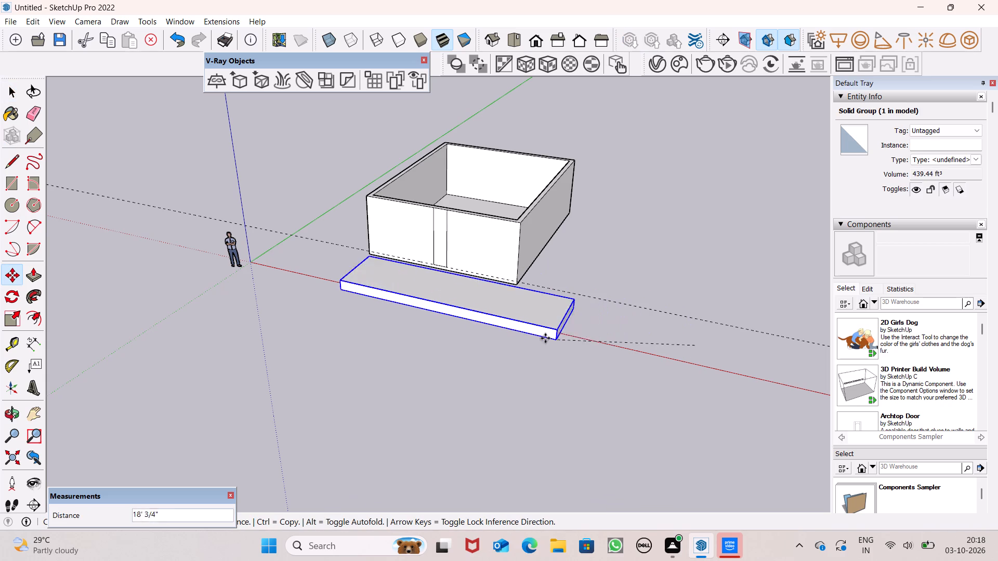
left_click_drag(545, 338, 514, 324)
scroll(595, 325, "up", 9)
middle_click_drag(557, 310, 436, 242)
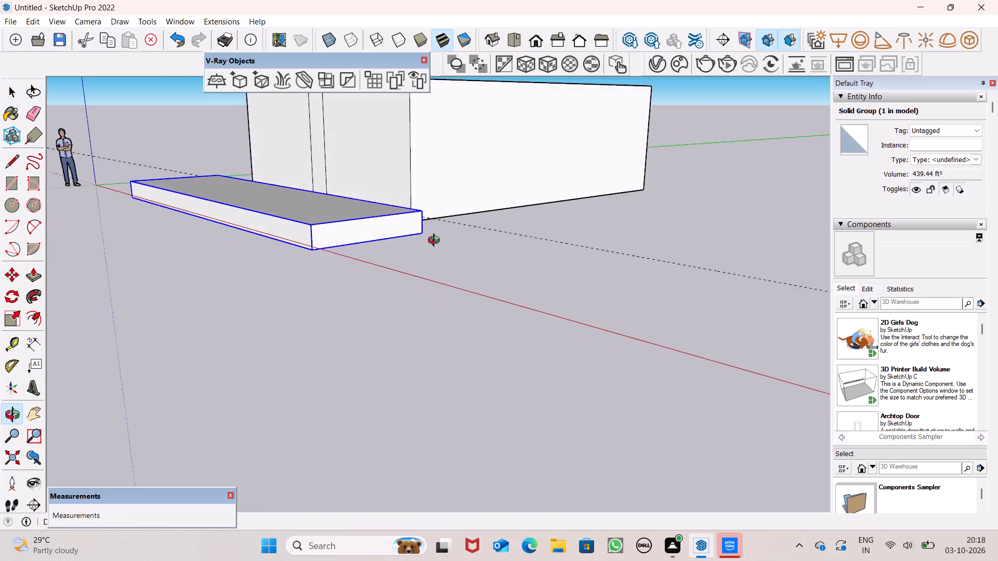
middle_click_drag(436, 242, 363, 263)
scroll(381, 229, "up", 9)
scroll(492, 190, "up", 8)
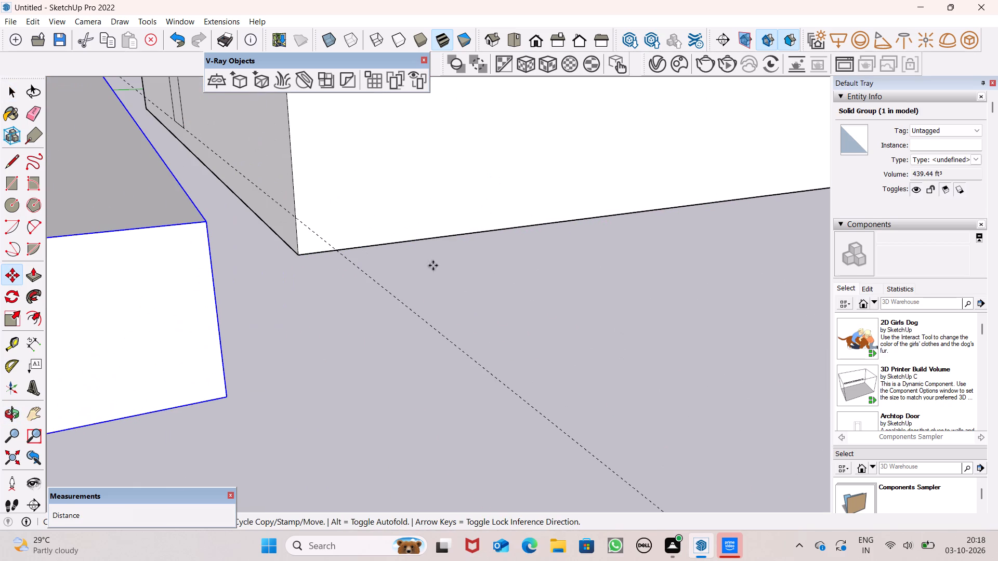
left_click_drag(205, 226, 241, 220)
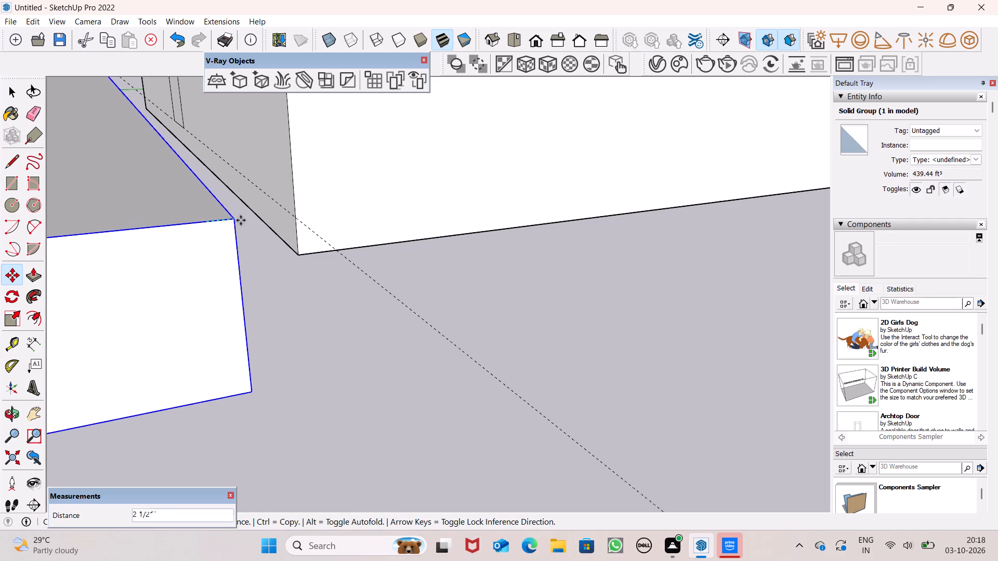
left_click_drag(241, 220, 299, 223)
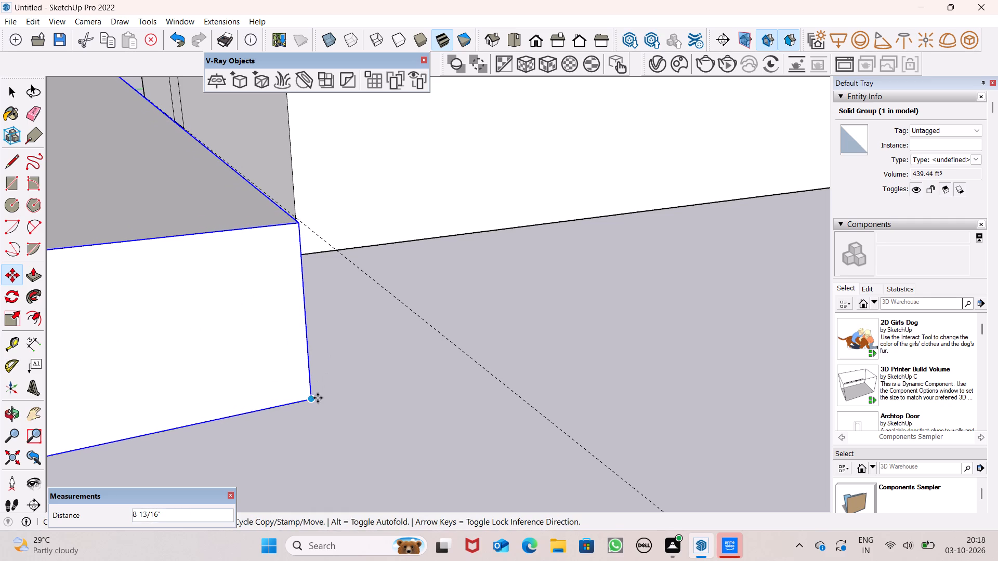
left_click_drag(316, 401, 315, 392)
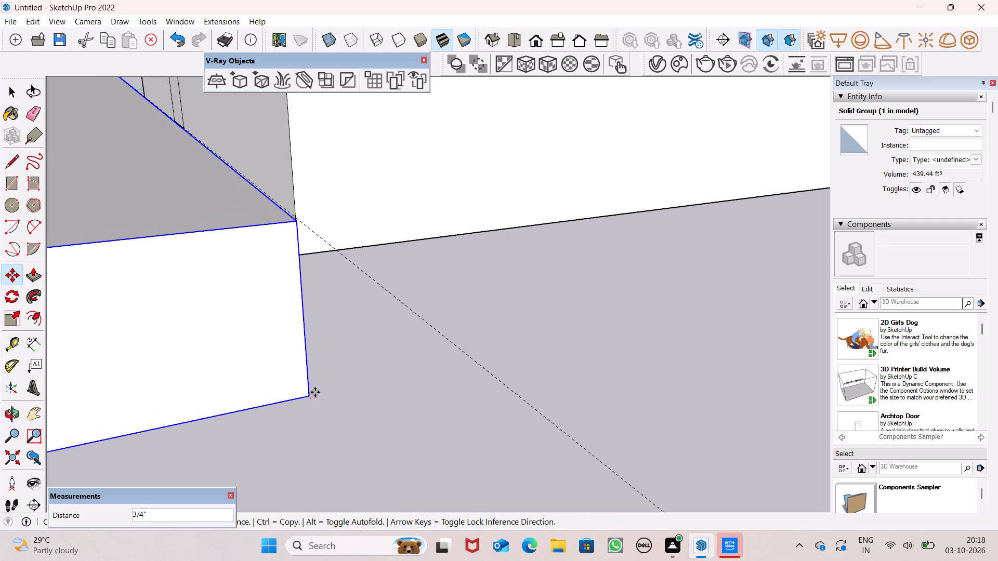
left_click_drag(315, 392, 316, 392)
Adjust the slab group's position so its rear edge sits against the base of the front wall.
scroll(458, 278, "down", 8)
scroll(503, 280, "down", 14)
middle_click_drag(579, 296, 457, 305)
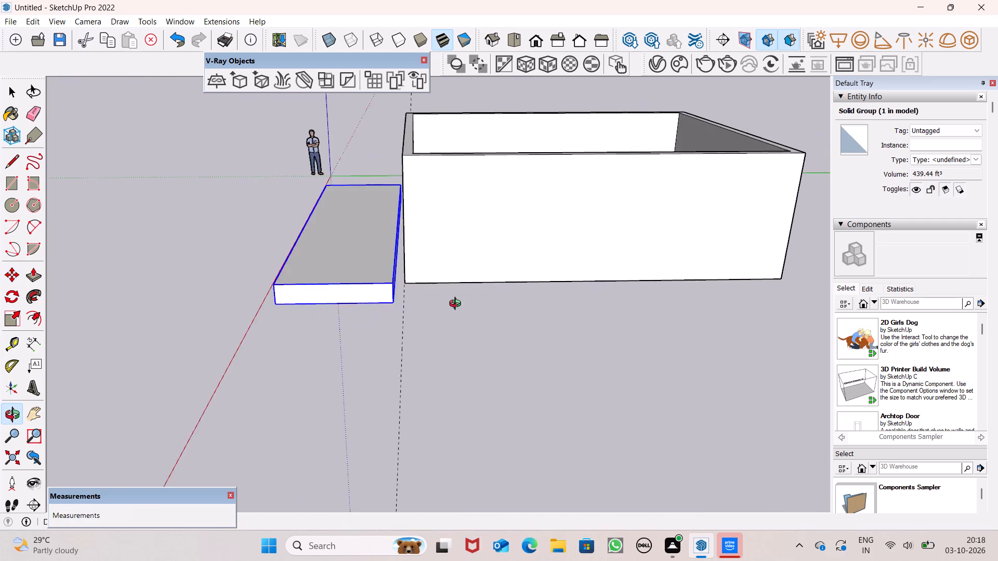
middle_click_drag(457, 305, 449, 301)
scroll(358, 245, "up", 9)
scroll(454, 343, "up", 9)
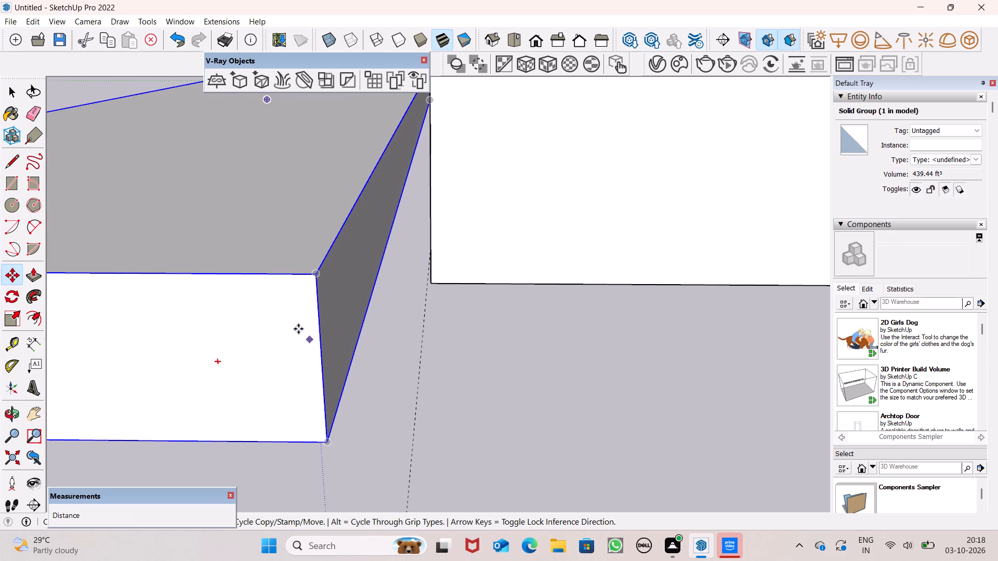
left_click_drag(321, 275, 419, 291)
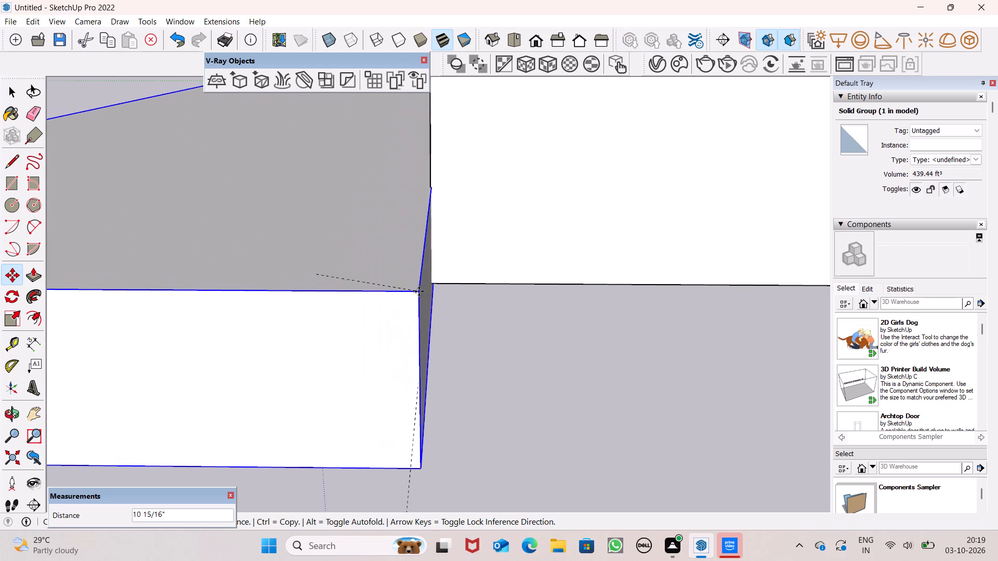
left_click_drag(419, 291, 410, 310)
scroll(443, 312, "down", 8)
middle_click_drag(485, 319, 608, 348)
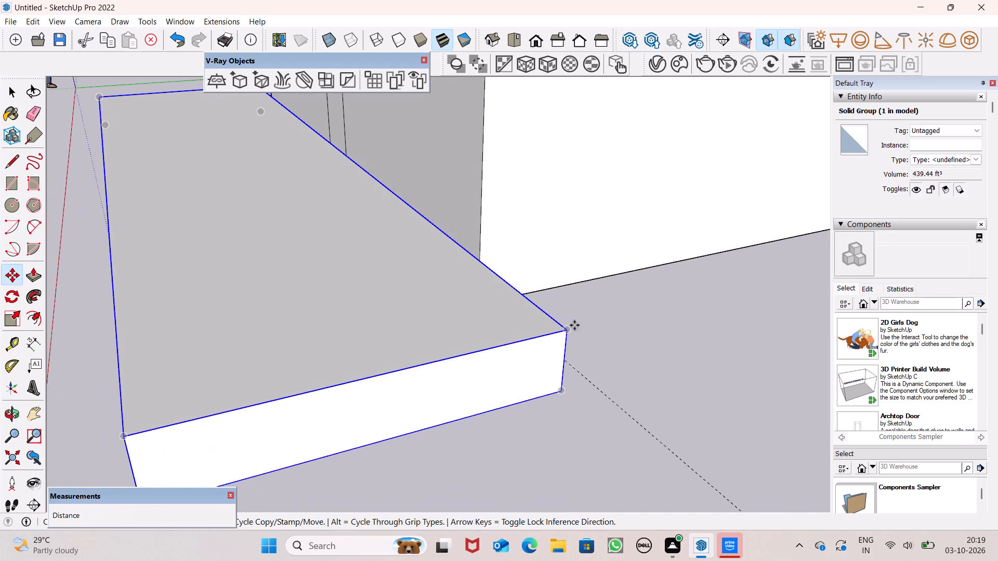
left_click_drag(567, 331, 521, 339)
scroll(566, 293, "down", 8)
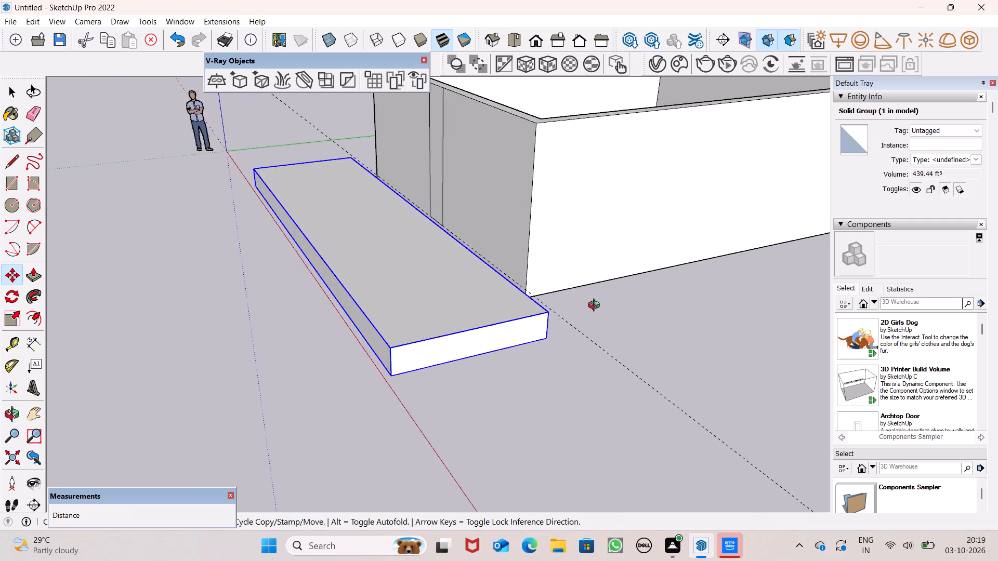
Measure the slab's thickness along a front vertical edge with the Dimension tool.
middle_click_drag(596, 306, 806, 270)
left_click(28, 348)
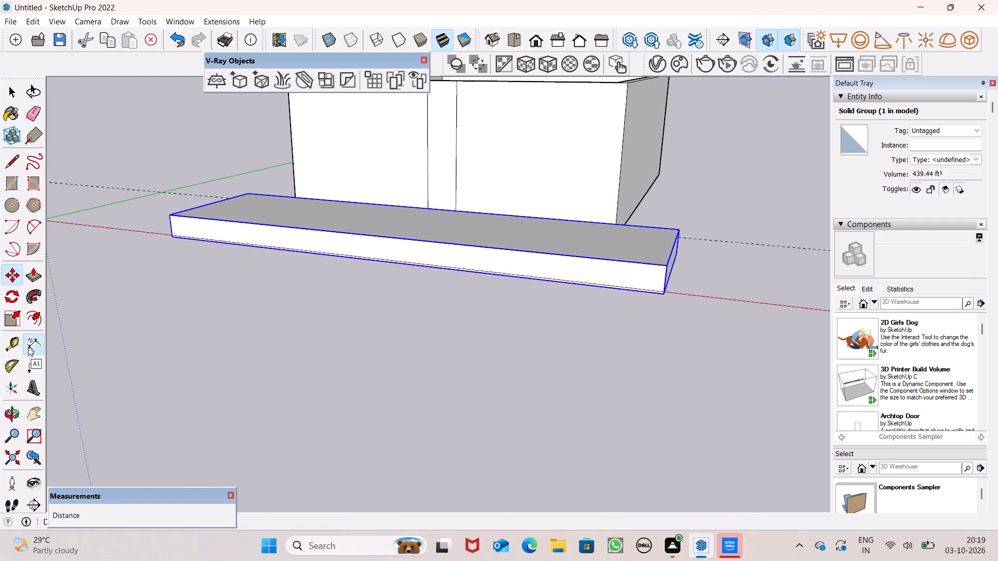
left_click(169, 213)
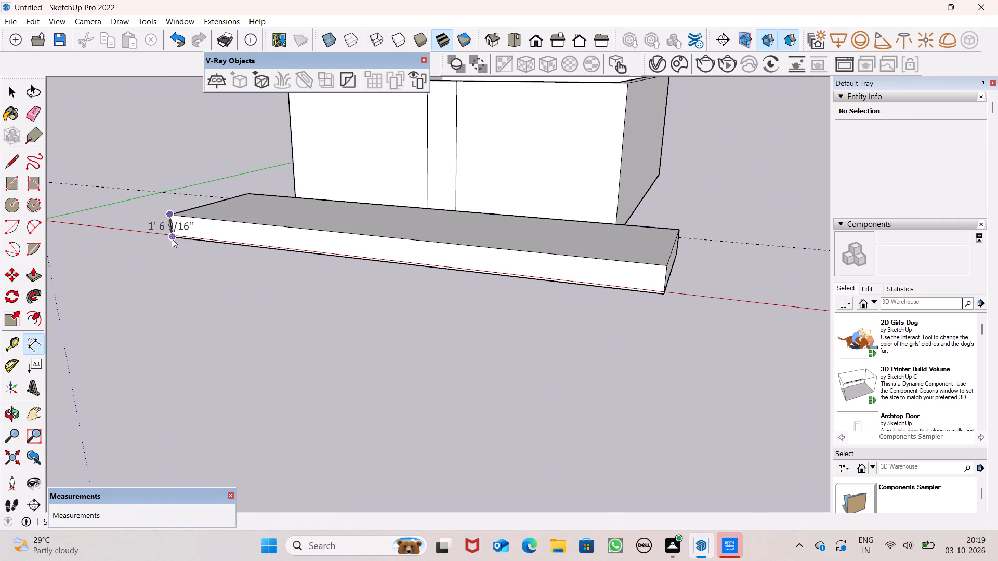
scroll(170, 239, "up", 10)
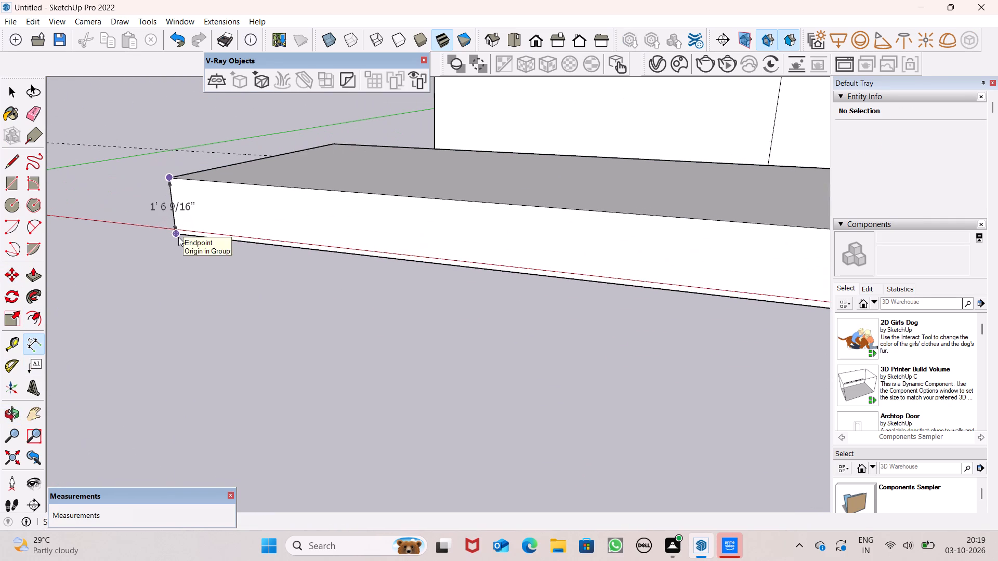
key("space")
Undo the slab group's moves, its grouping and the last Push/Pull pulls on its top face.
scroll(179, 235, "down", 20)
scroll(179, 235, "down", 1)
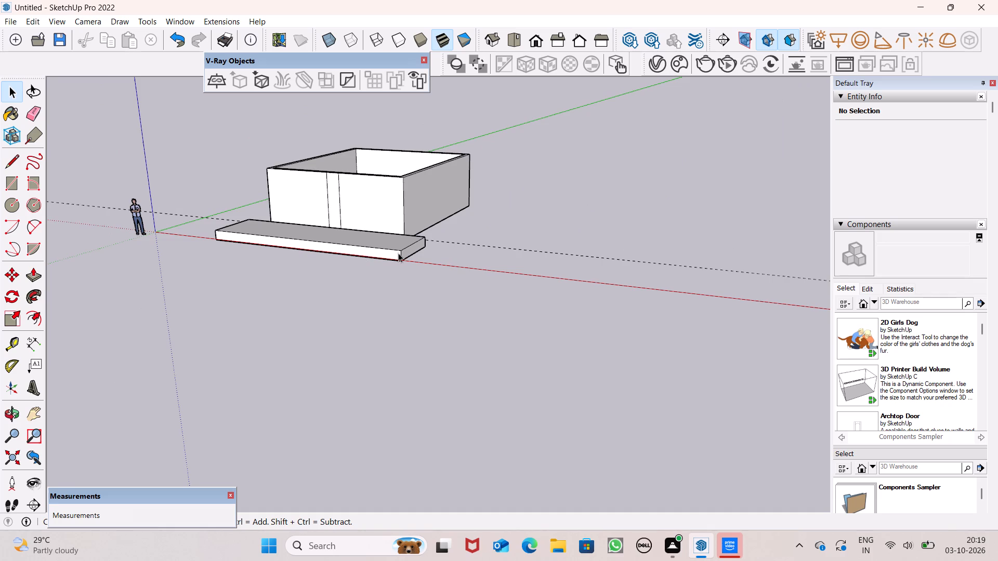
scroll(398, 253, "up", 1)
double_click(402, 250)
left_click(453, 318)
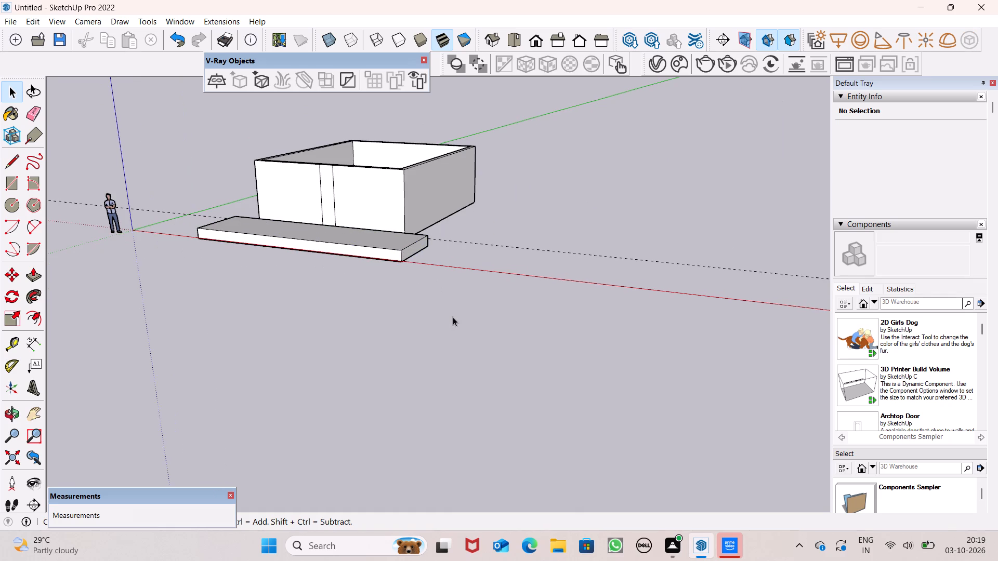
key("ctrl+z")
key("ctrl+z")
key("ctrl+z")
key("ctrl+z")
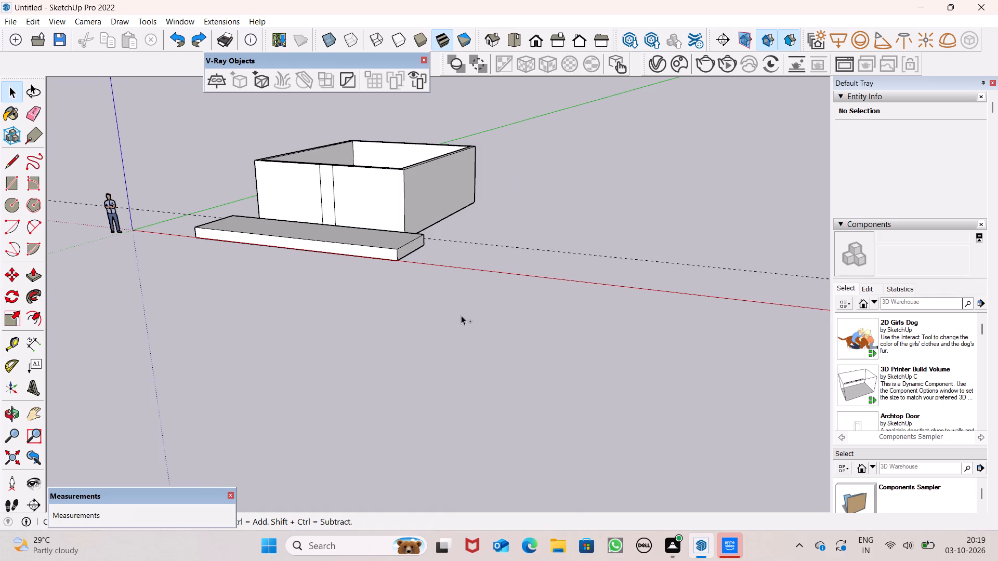
key("ctrl+z")
key("ctrl+z")
key("ctrl+z")
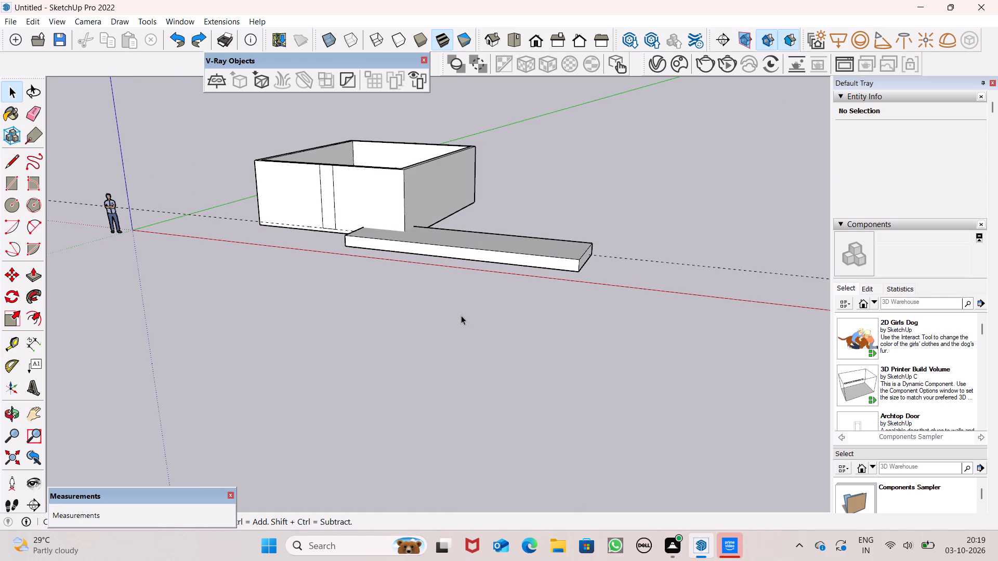
key("ctrl+z")
key("ctrl+z")
key("ctrl+z")
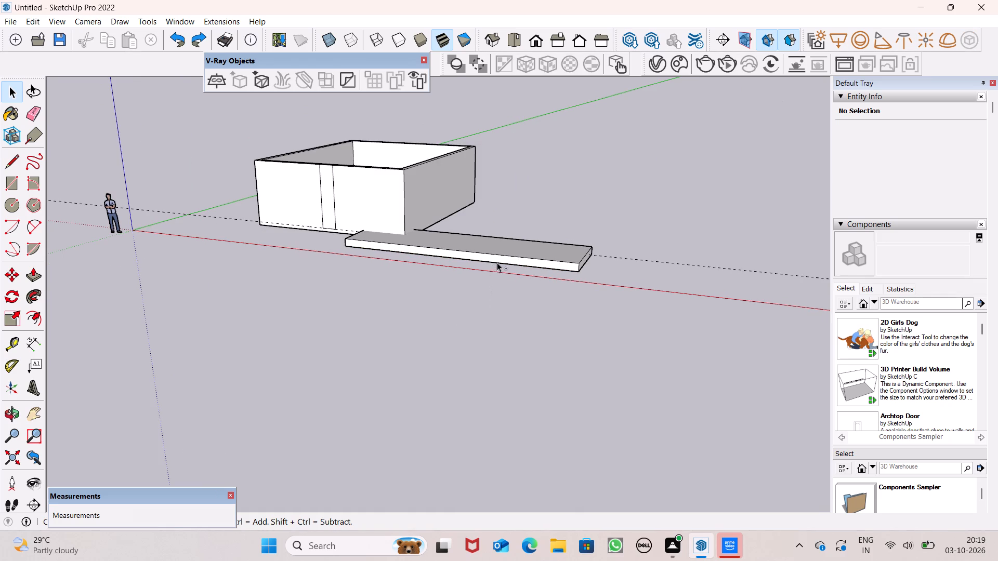
key("ctrl+z")
Measure the slab's thickness at its front outer corner with the Dimension tool.
left_click(511, 255)
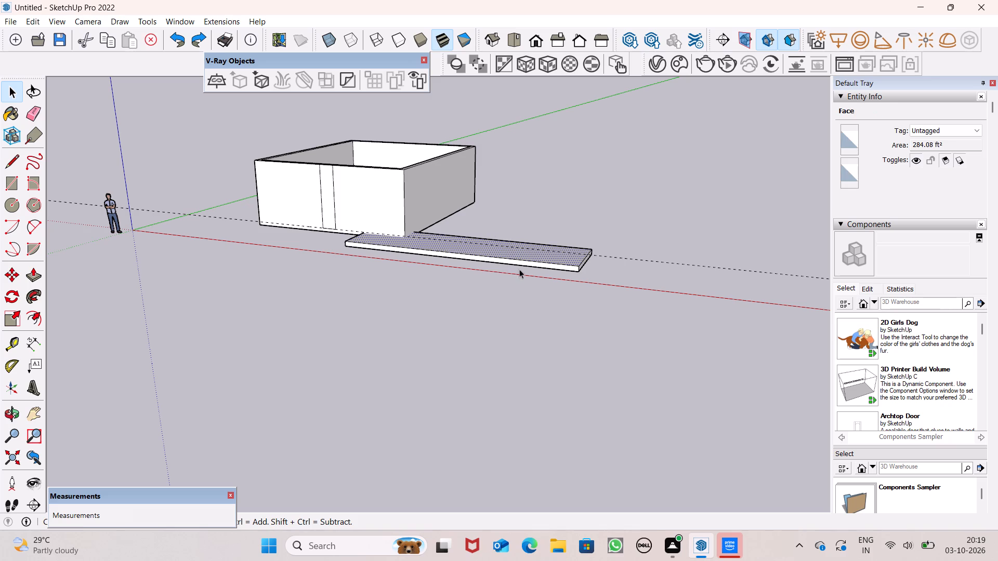
left_click(520, 271)
scroll(633, 261, "up", 4)
scroll(633, 261, "down", 1)
scroll(633, 261, "up", 3)
scroll(571, 305, "up", 8)
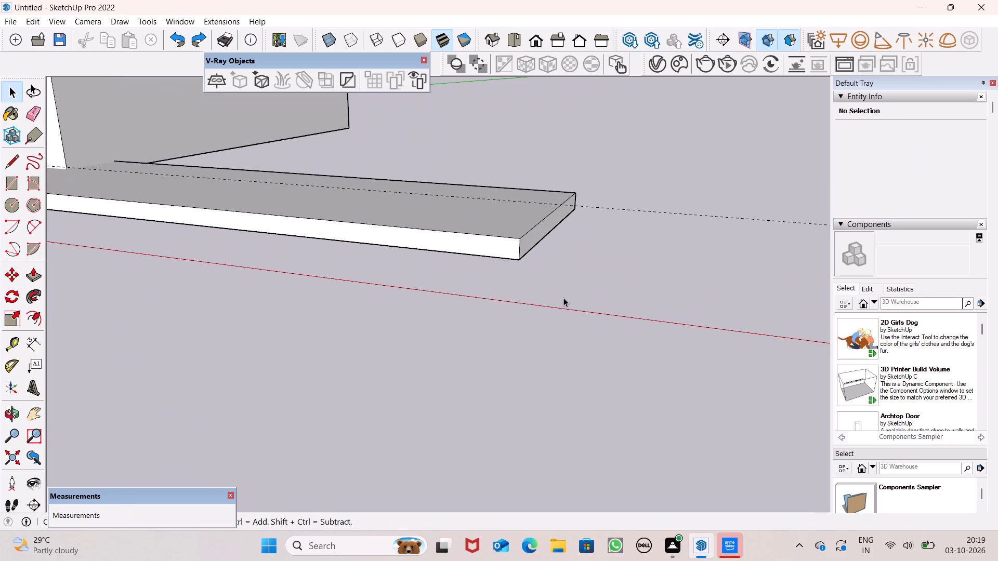
left_click(28, 348)
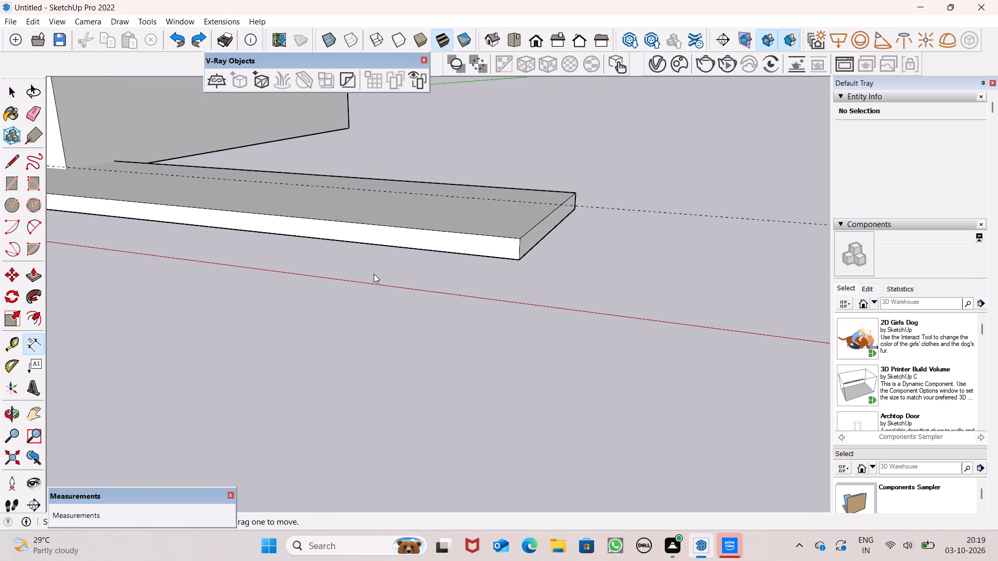
scroll(390, 263, "up", 8)
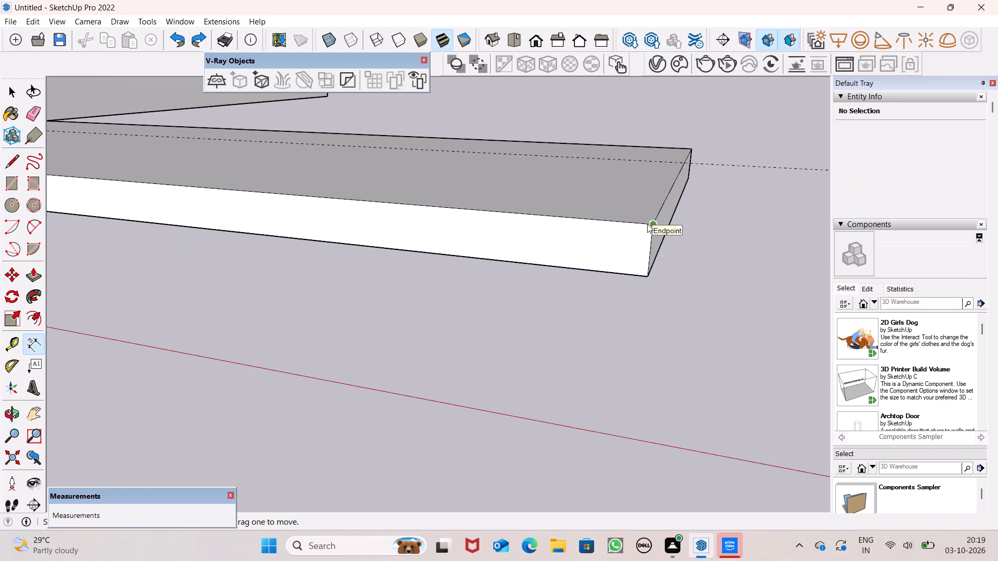
left_click(647, 224)
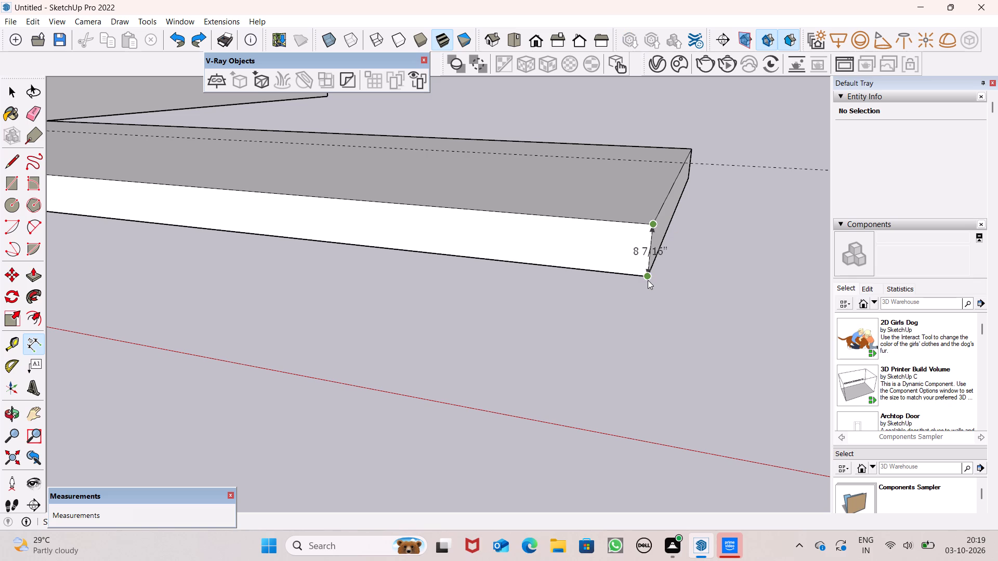
key("space")
Delete the entire slab from in front of the room.
triple_click(621, 235)
scroll(621, 247, "down", 9)
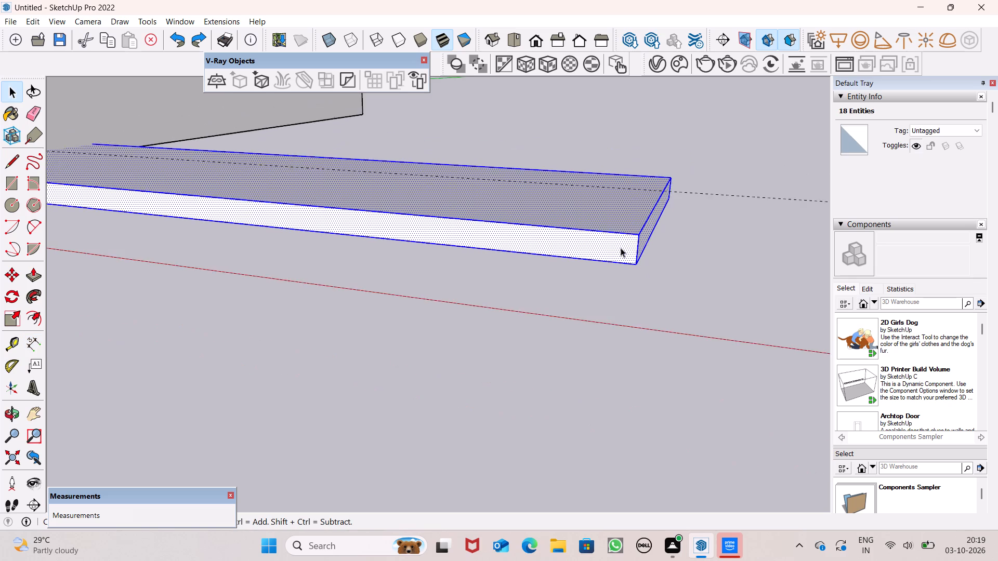
scroll(621, 248, "down", 14)
key("Delete")
Draw a ground-level rectangle of about 362 square feet across the front of the room, starting on the guide line.
scroll(479, 287, "down", 8)
middle_click_drag(534, 324, 543, 331)
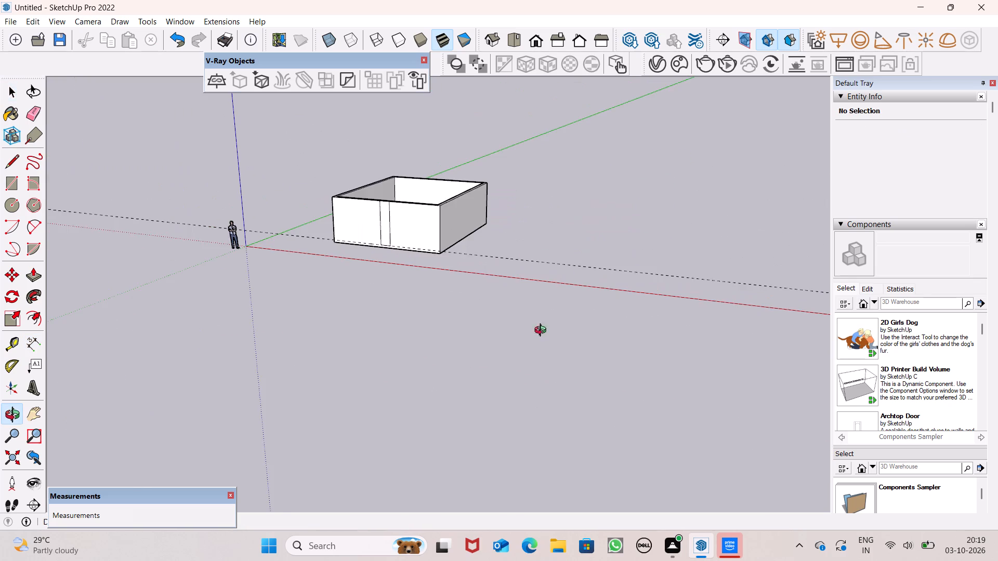
middle_click_drag(543, 331, 644, 359)
scroll(480, 267, "up", 8)
middle_click_drag(399, 264, 378, 217)
scroll(390, 258, "up", 1)
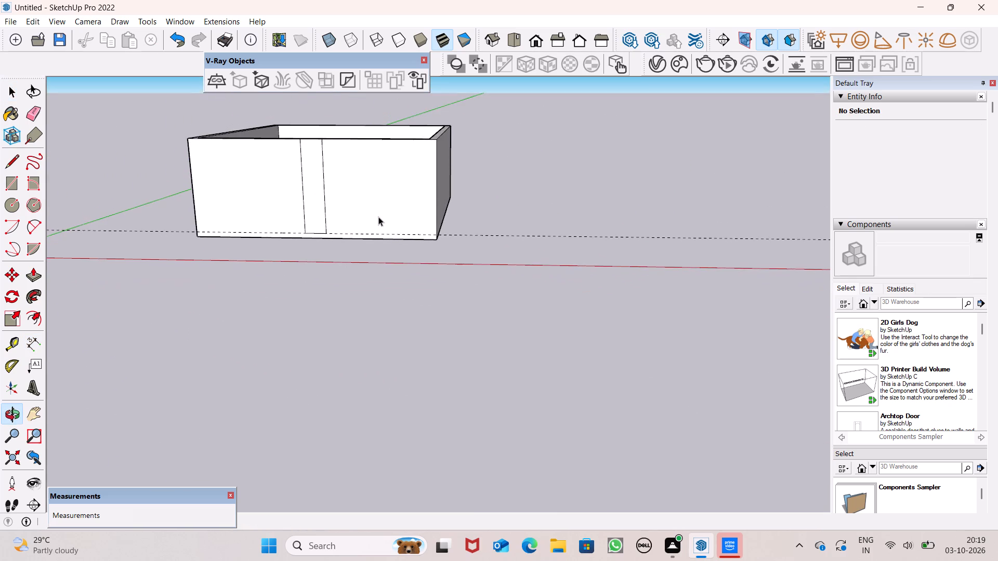
scroll(378, 217, "up", 8)
scroll(352, 209, "down", 14)
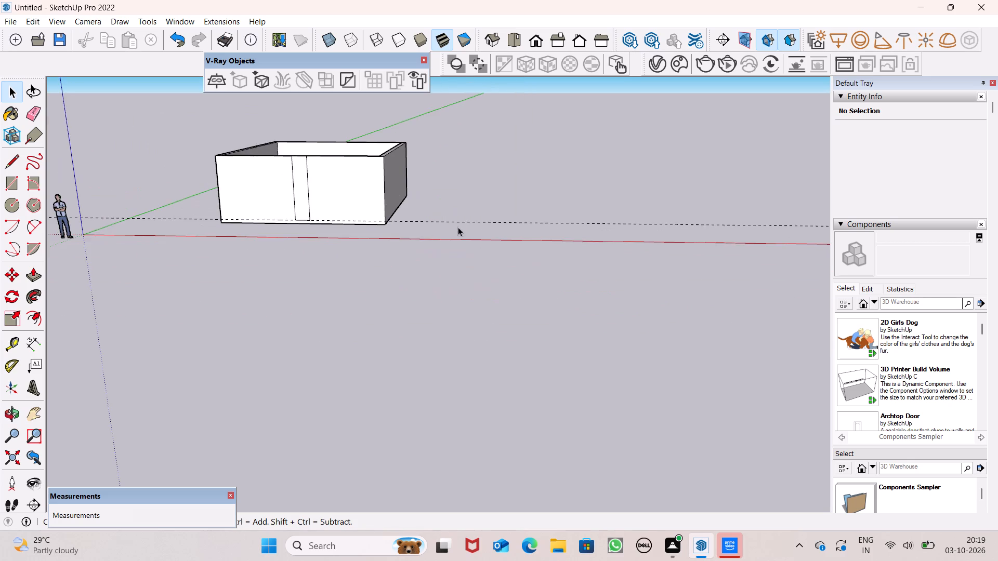
middle_click_drag(458, 227, 453, 286)
left_click(7, 189)
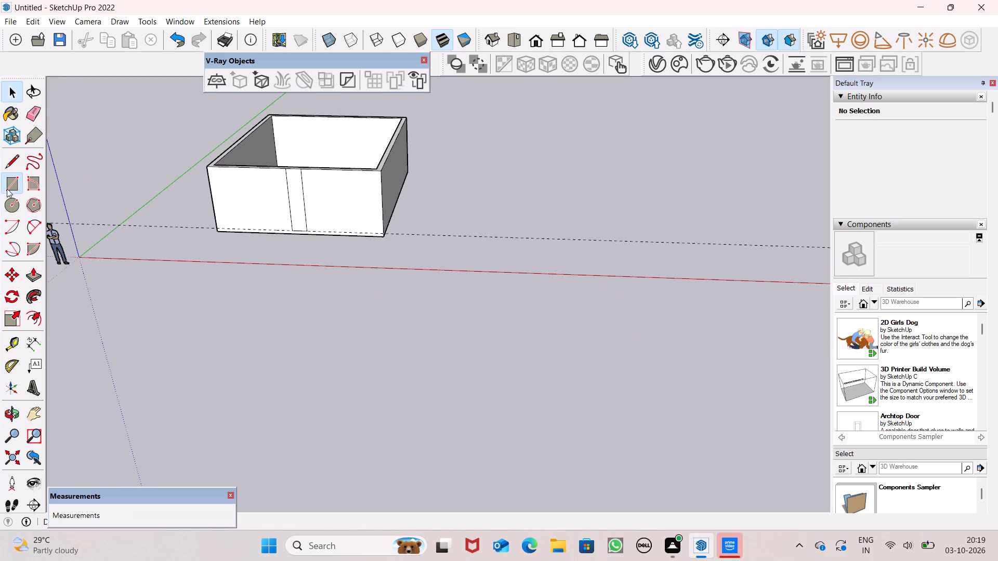
left_click(179, 228)
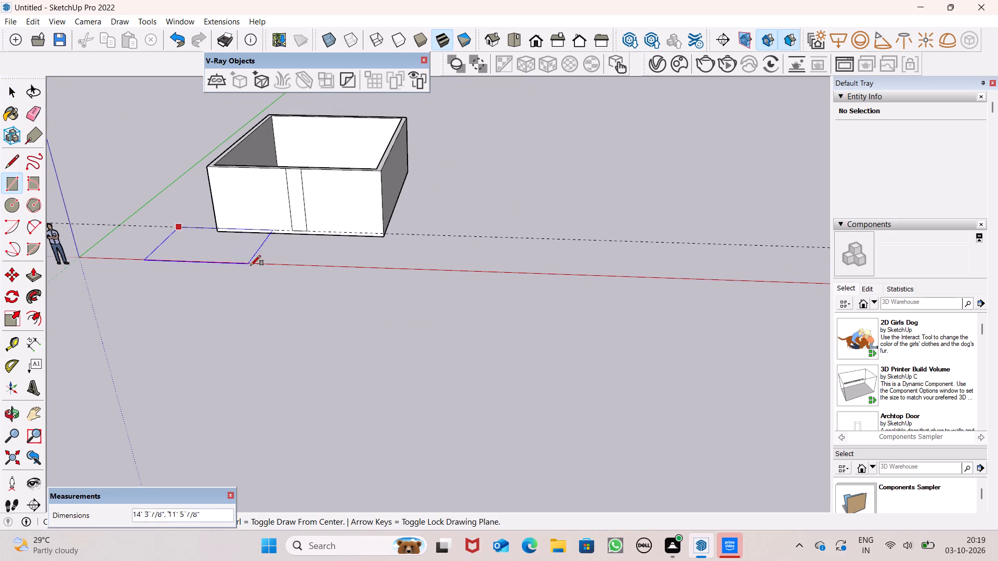
left_click(398, 266)
key("space")
Copy the rectangle along the red axis to a clear spot beside the room.
scroll(395, 280, "down", 5)
middle_click_drag(397, 276, 371, 328)
double_click(366, 269)
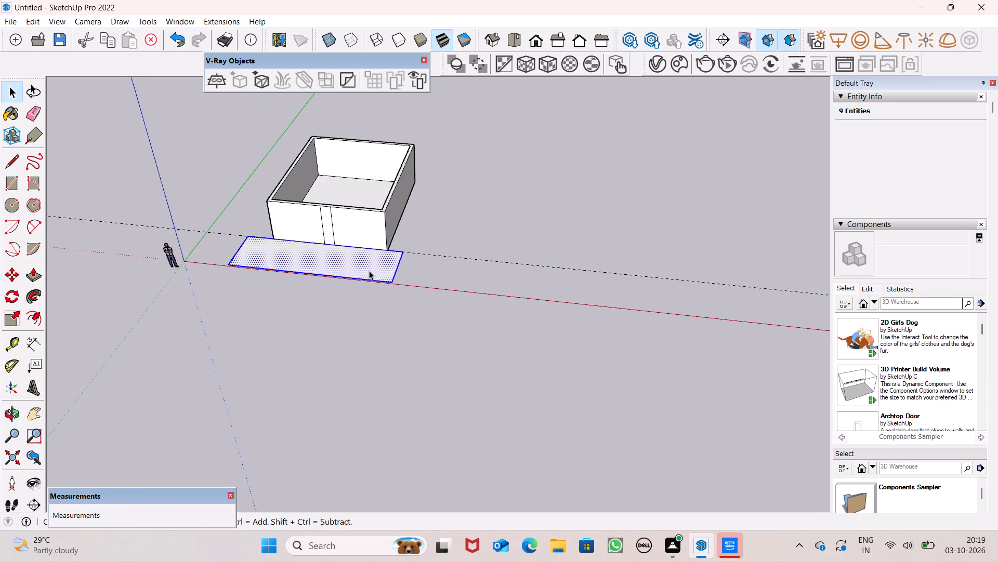
key("m")
key("Return")
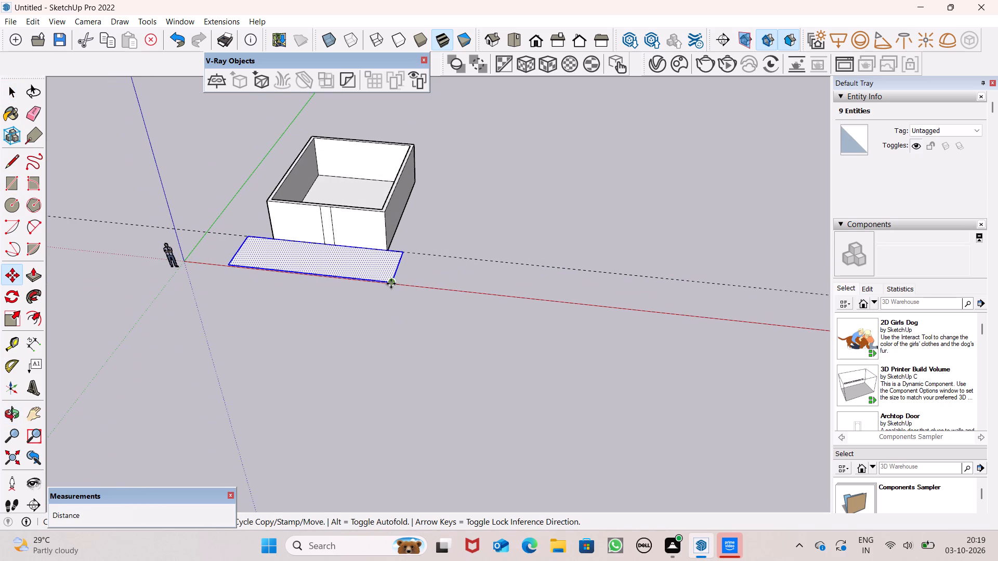
left_click_drag(391, 284, 625, 297)
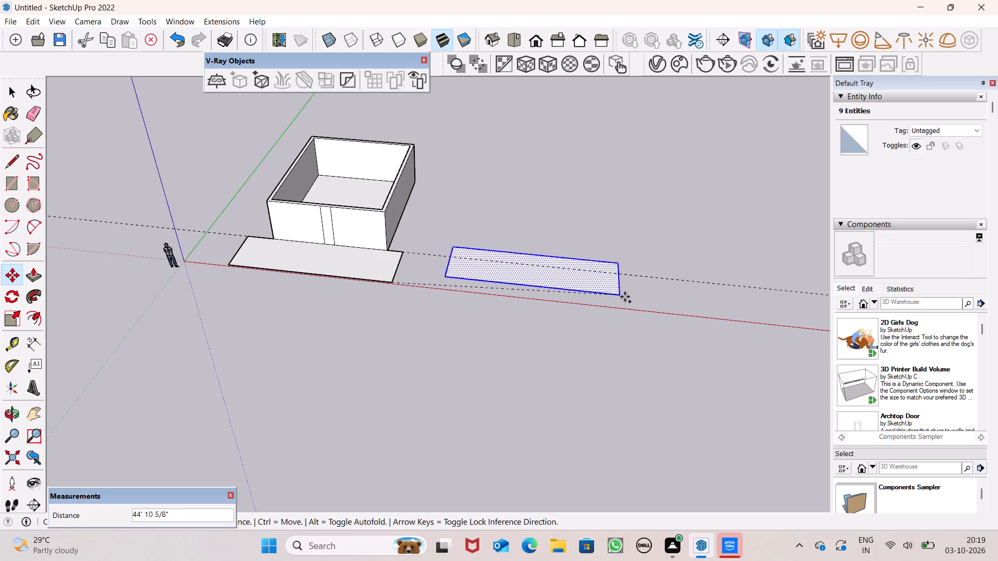
left_click_drag(625, 297, 662, 312)
key("space")
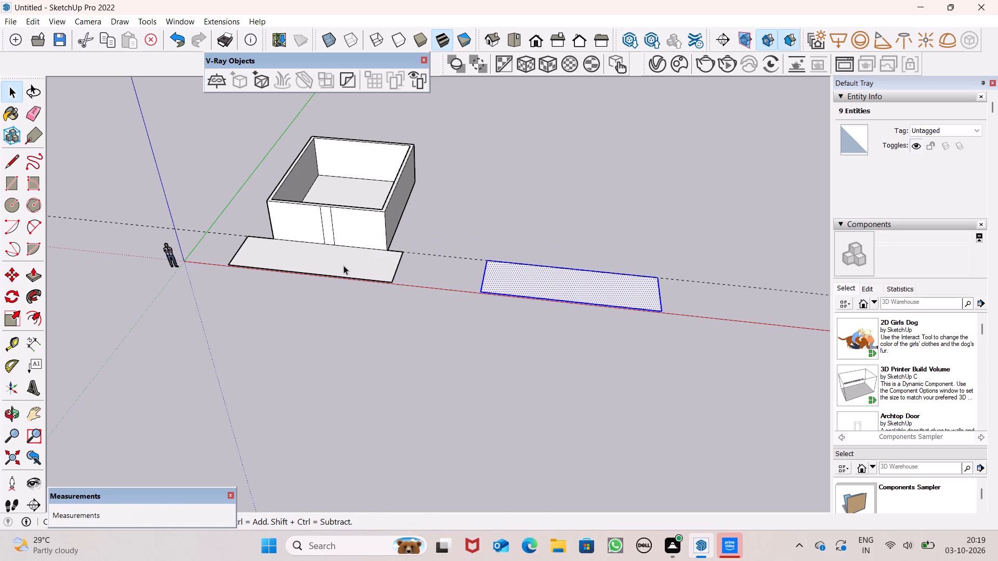
Delete the original rectangle in front of the room, keeping the copy.
double_click(343, 264)
key("Delete")
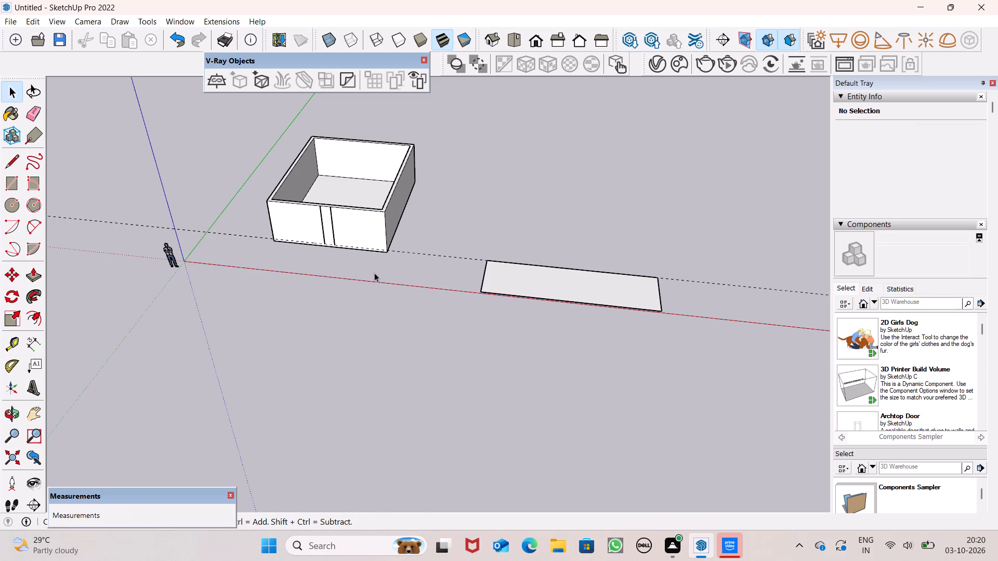
Push/Pull the copied rectangle up 6" to form a slab.
scroll(640, 296, "up", 4)
scroll(548, 280, "up", 5)
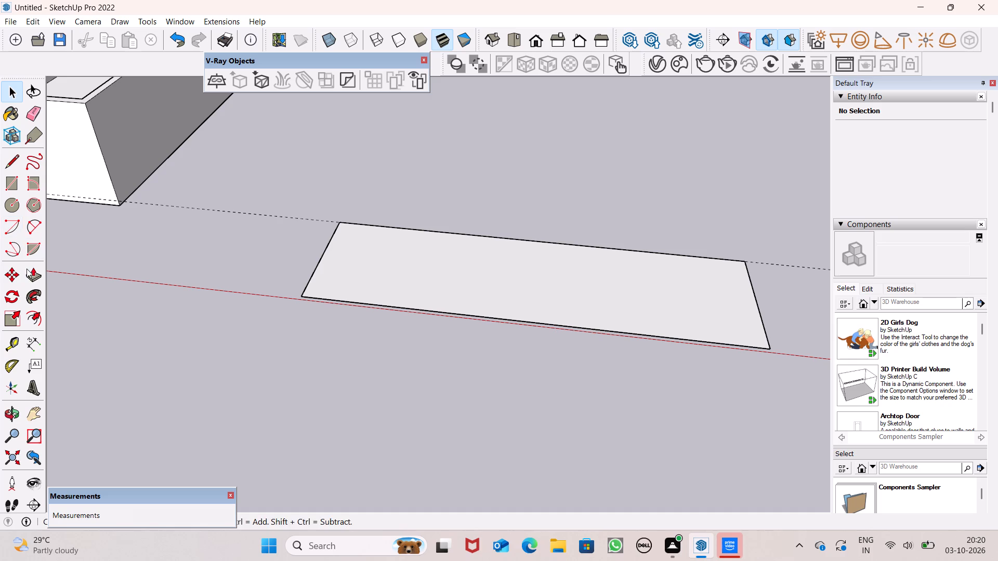
left_click(34, 279)
left_click_drag(403, 278, 403, 259)
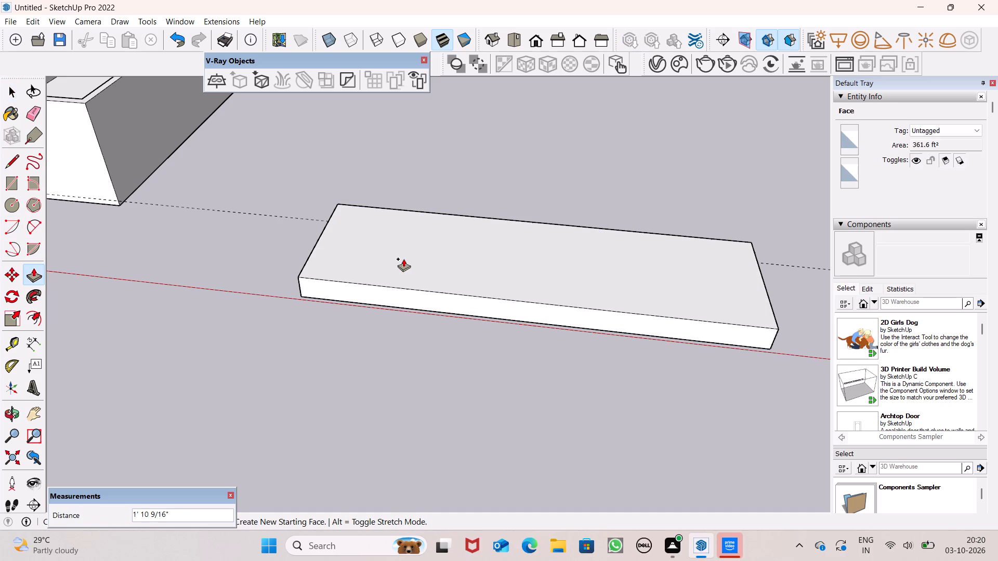
left_click_drag(403, 259, 403, 258)
type("6\"")
left_click_drag(403, 258, 405, 259)
key("Return")
left_click(405, 259)
key("space")
Draw a line about 2' 2 1/4" long joining the lower ends of the two vertical lines on the front wall.
scroll(419, 289, "down", 4)
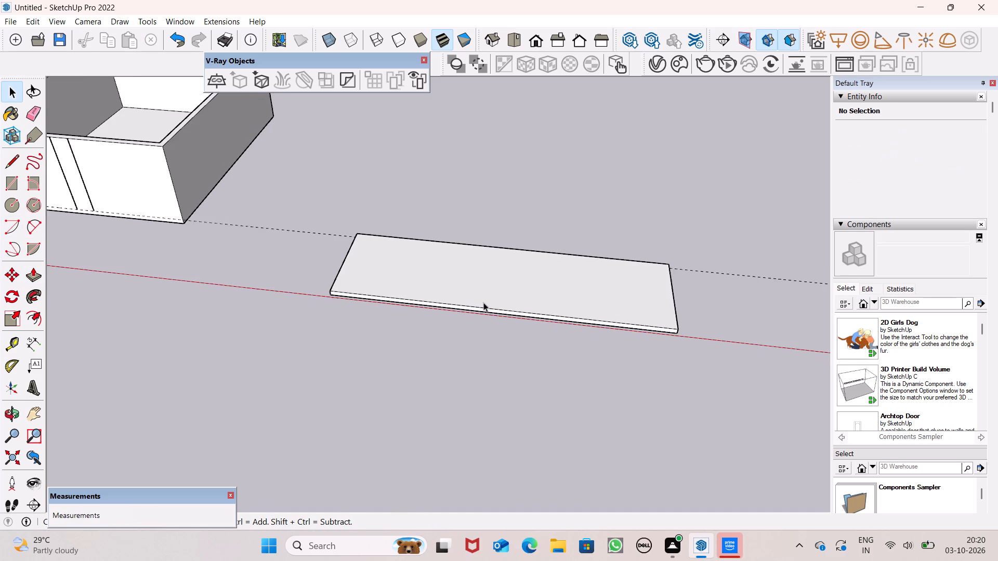
middle_click_drag(483, 302, 497, 203)
scroll(504, 256, "up", 3)
scroll(503, 259, "down", 3)
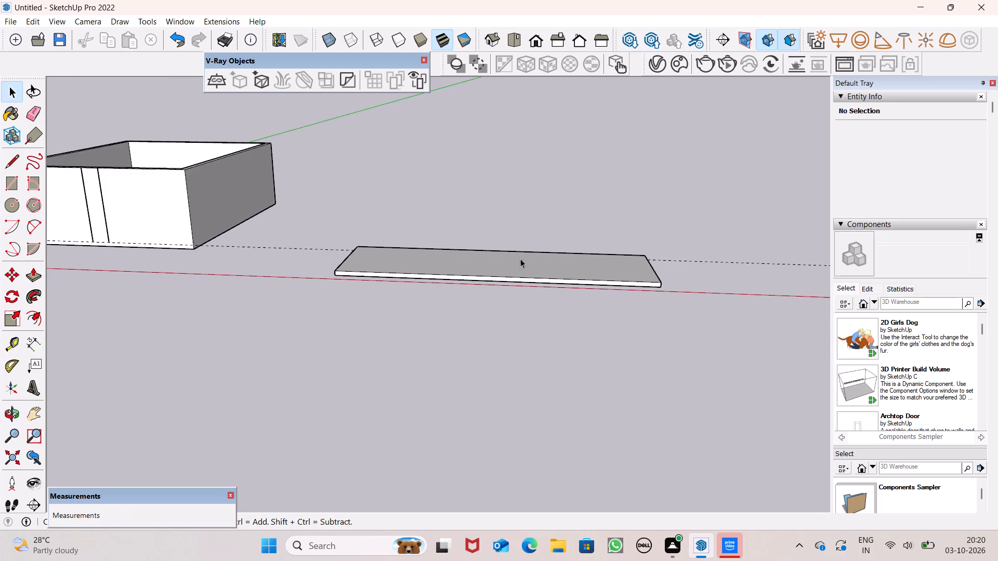
scroll(580, 245, "down", 5)
scroll(399, 290, "up", 6)
scroll(131, 207, "up", 5)
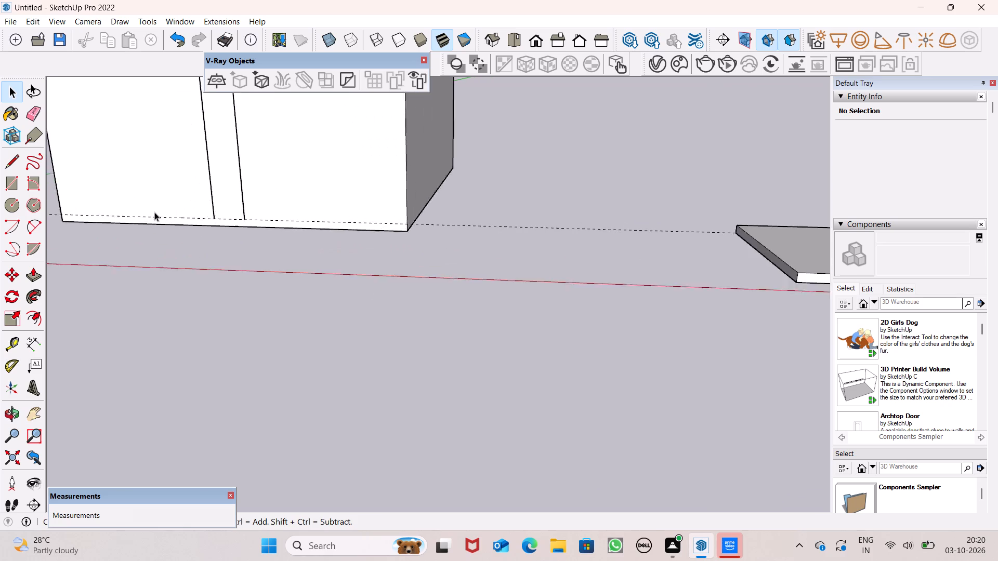
scroll(154, 212, "up", 3)
left_click(14, 161)
scroll(202, 201, "up", 3)
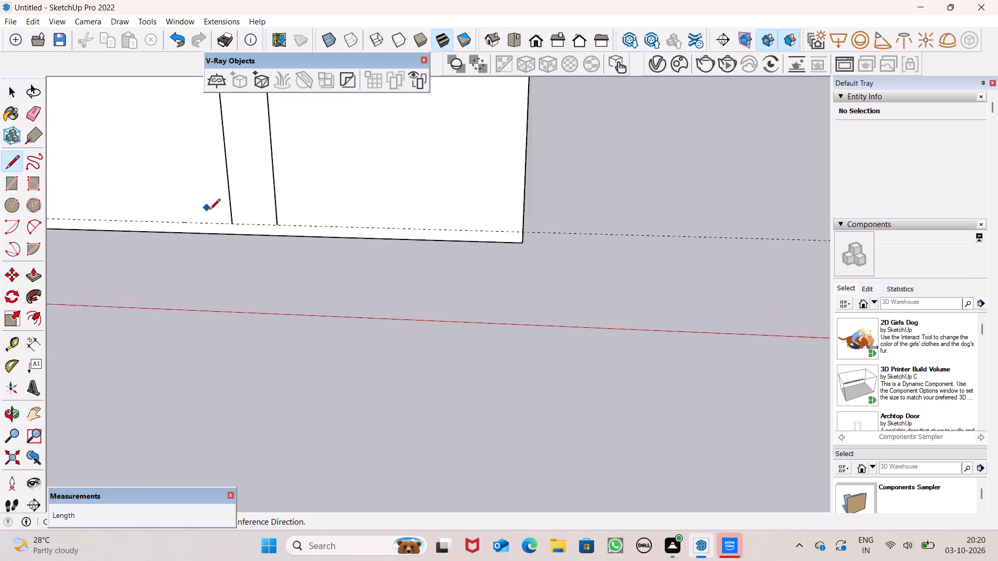
scroll(209, 210, "up", 5)
left_click(252, 233)
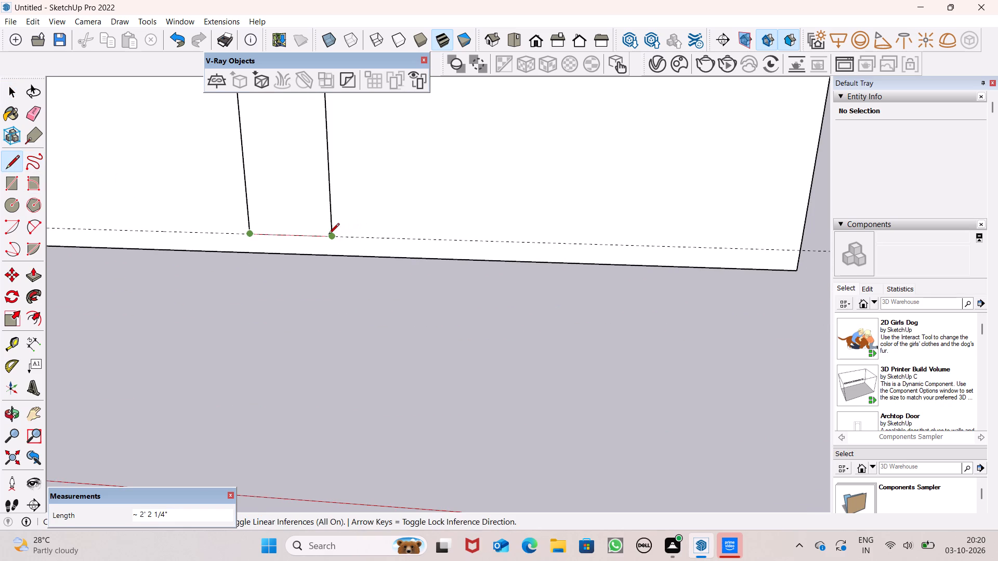
left_click(329, 236)
key("space")
Examine the front-wall rectangle's bottom edge and the separate slab beside the room.
scroll(477, 203, "down", 3)
scroll(477, 203, "up", 1)
scroll(477, 203, "down", 1)
scroll(477, 203, "up", 1)
scroll(477, 203, "down", 10)
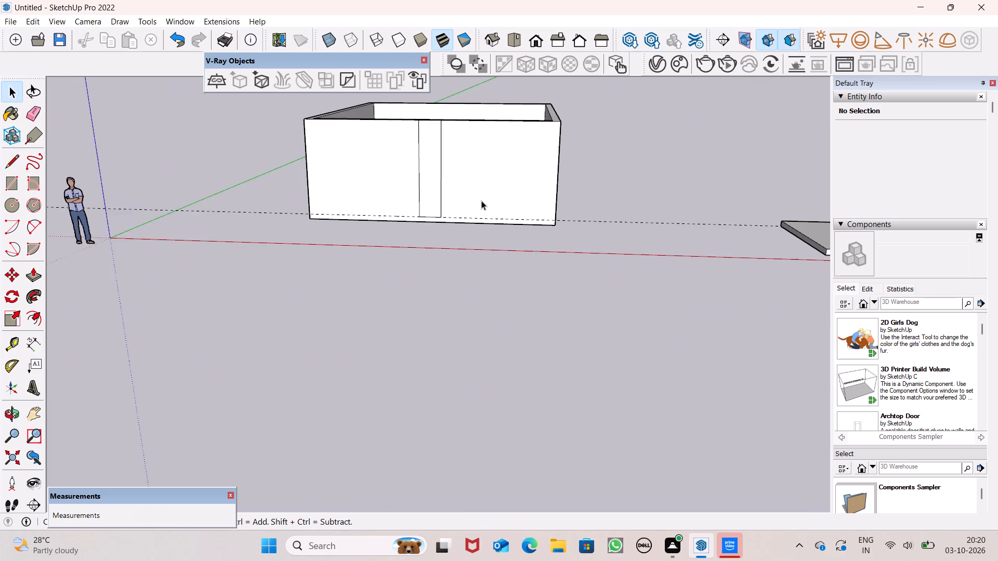
scroll(481, 201, "down", 12)
scroll(693, 225, "up", 1)
scroll(597, 218, "up", 6)
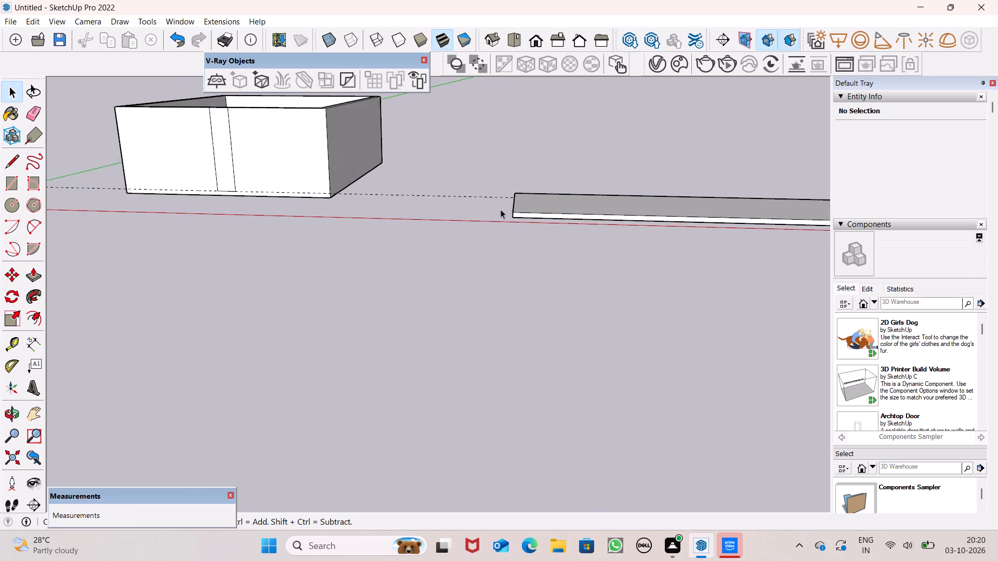
scroll(327, 202, "down", 7)
scroll(175, 169, "up", 8)
scroll(386, 141, "up", 7)
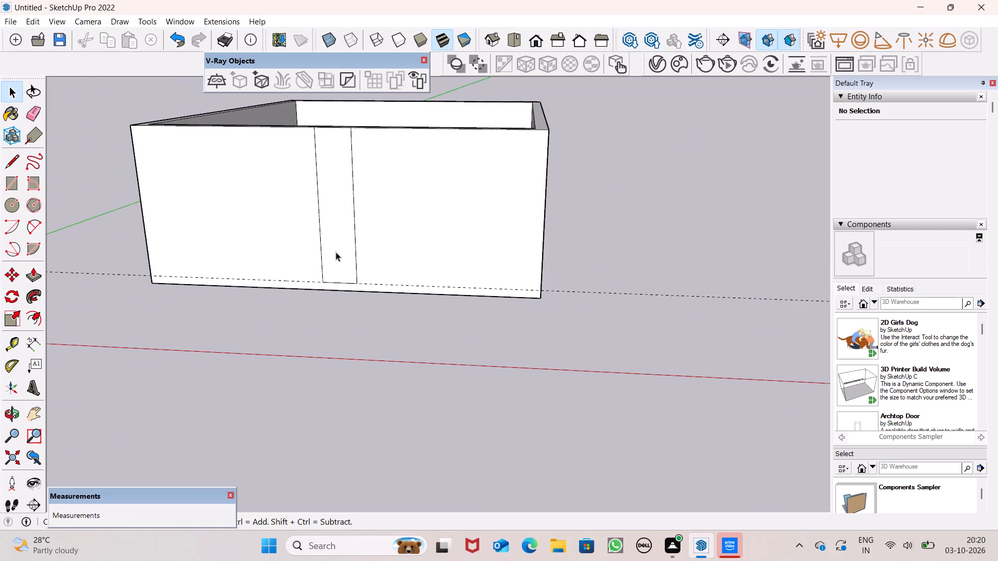
scroll(321, 240, "down", 12)
scroll(366, 264, "down", 4)
scroll(532, 256, "up", 5)
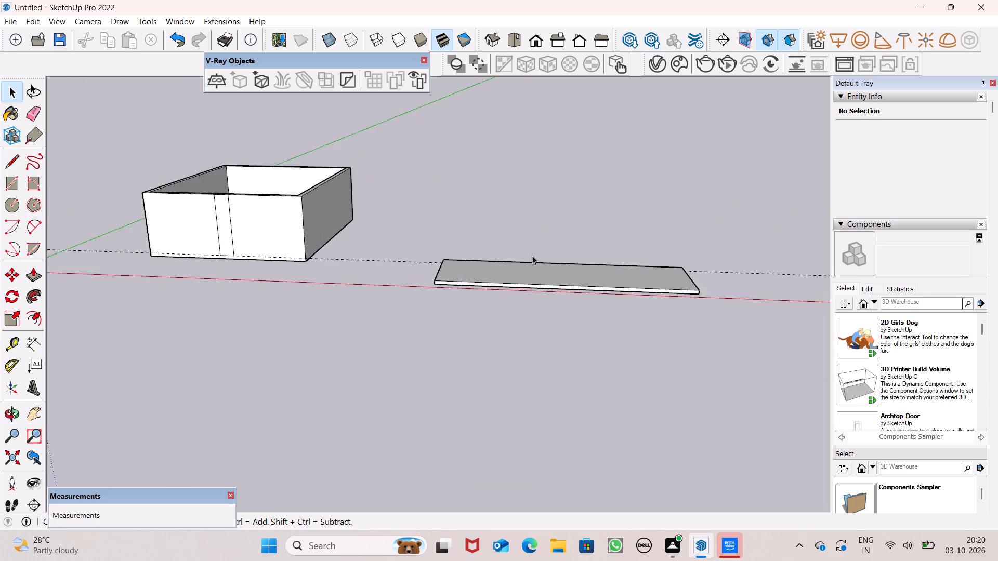
scroll(532, 256, "up", 4)
scroll(535, 256, "down", 8)
scroll(713, 301, "up", 8)
scroll(601, 263, "up", 4)
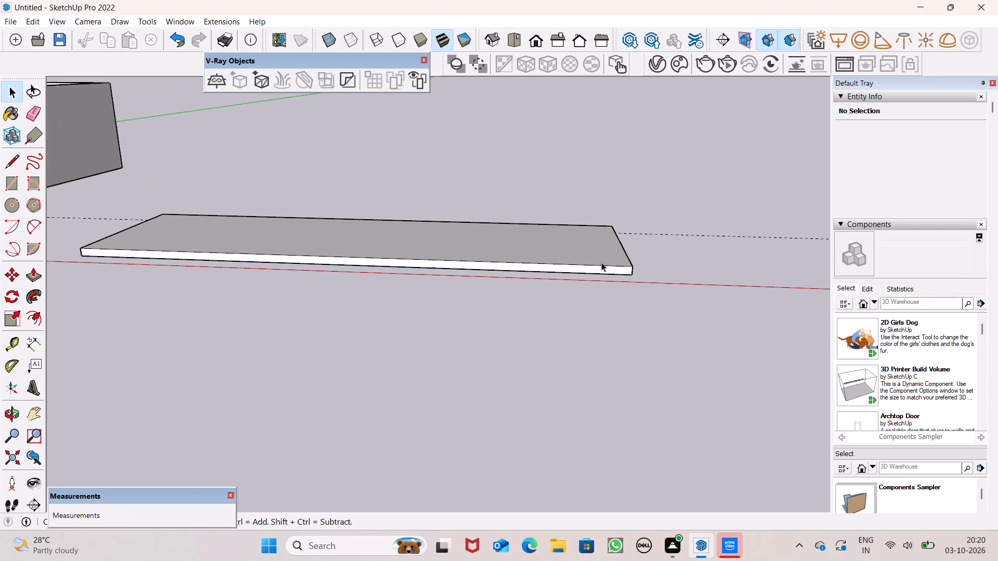
scroll(601, 262, "up", 1)
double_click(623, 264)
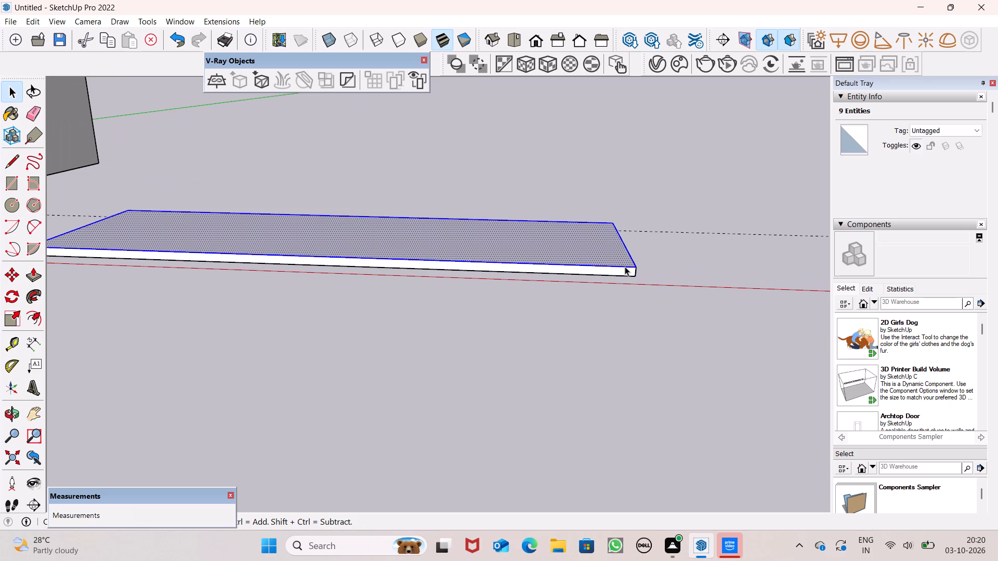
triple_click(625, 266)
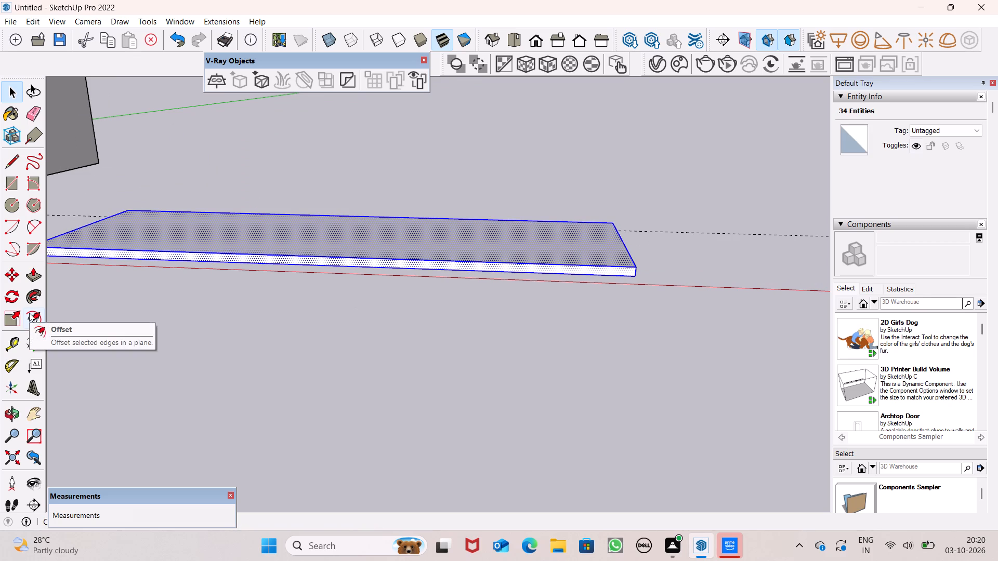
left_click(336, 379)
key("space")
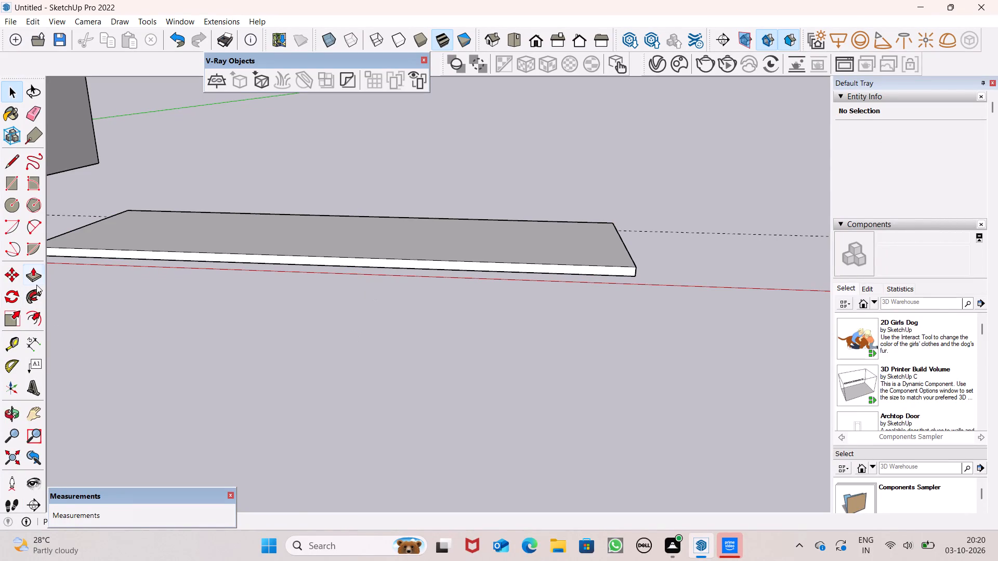
Push/Pull the slab's top face up by another 6".
left_click(36, 285)
left_click_drag(343, 243, 351, 214)
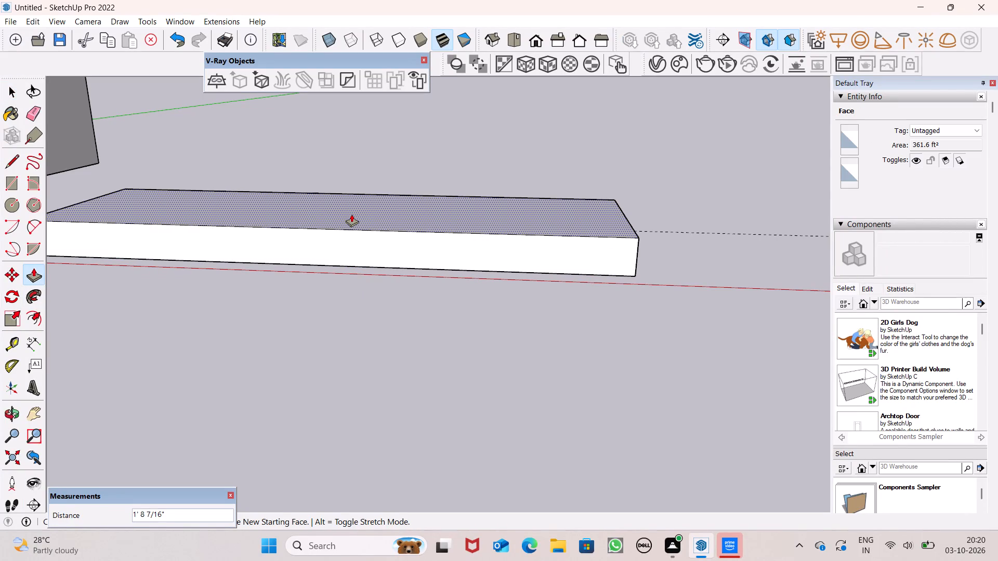
left_click_drag(351, 214, 352, 211)
type("6\"")
key("Return")
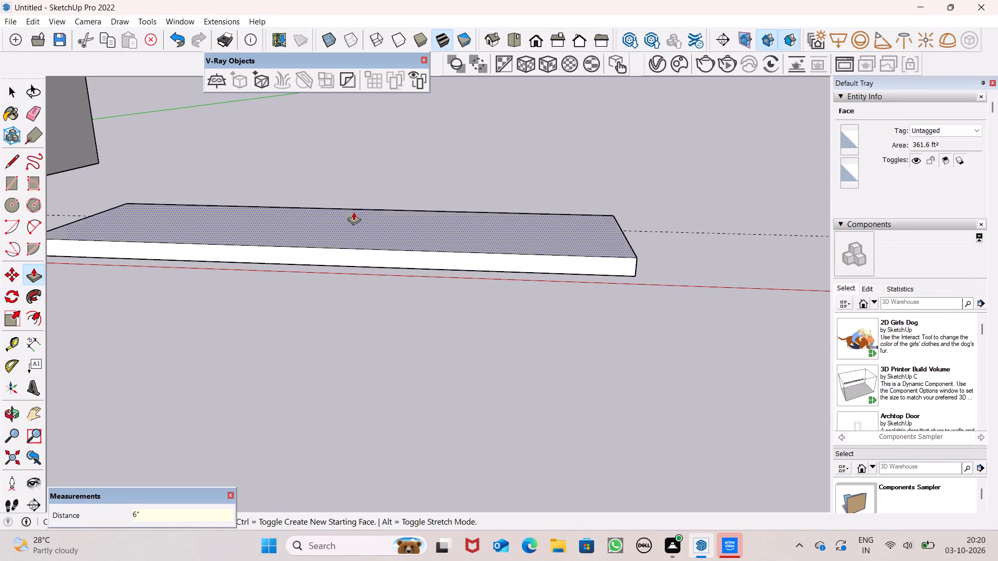
key("space")
Check the slab's thickness by starting a dimension on its vertical corner edge.
left_click(26, 344)
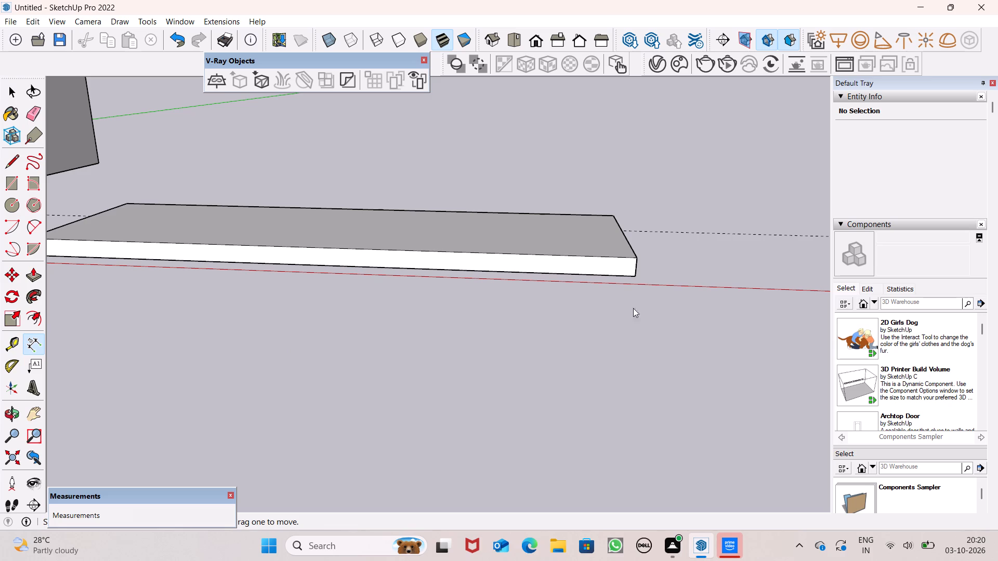
left_click(636, 260)
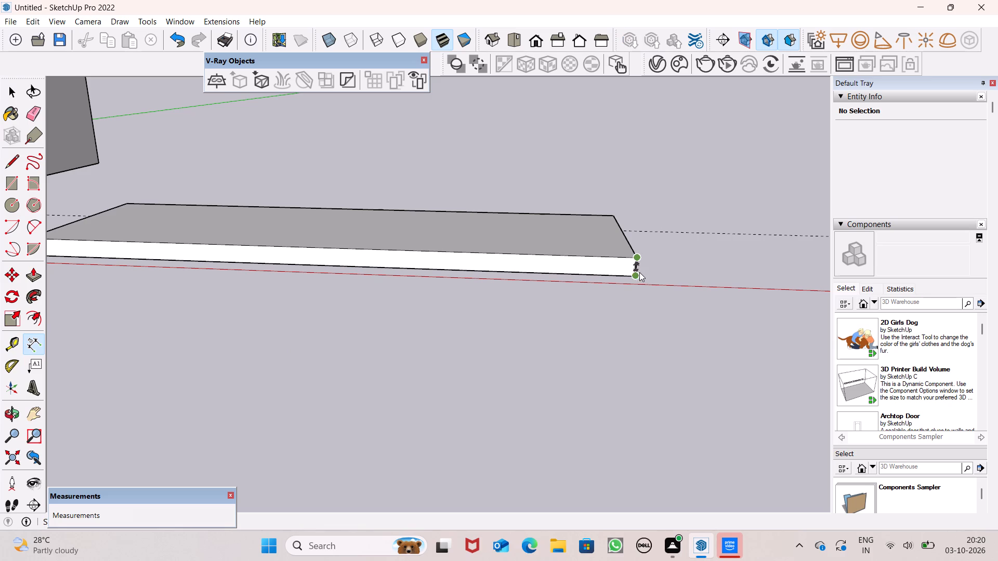
scroll(634, 276, "up", 8)
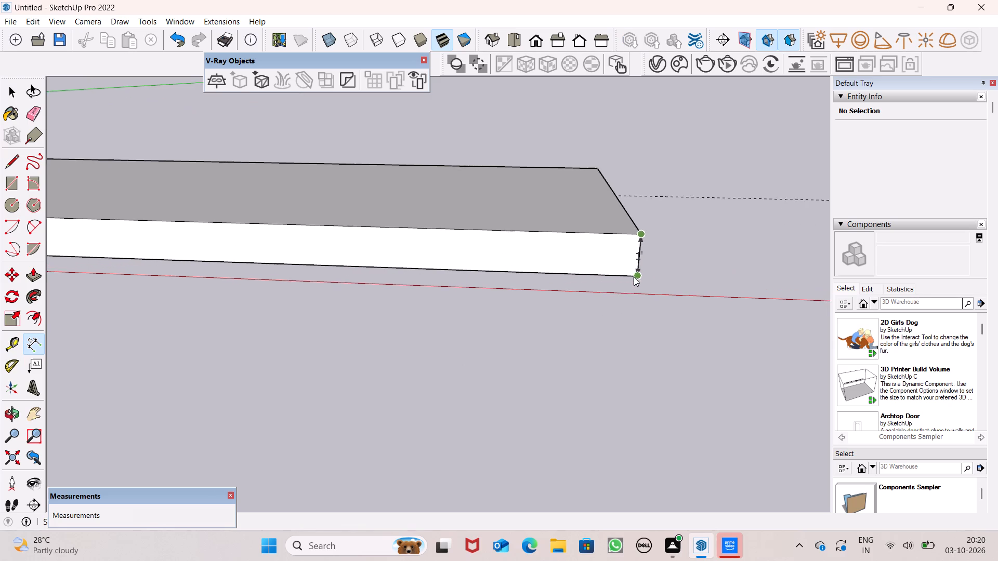
scroll(634, 277, "up", 7)
key("space")
Select the whole slab beside the room and make it a group.
scroll(724, 274, "down", 20)
scroll(724, 274, "down", 3)
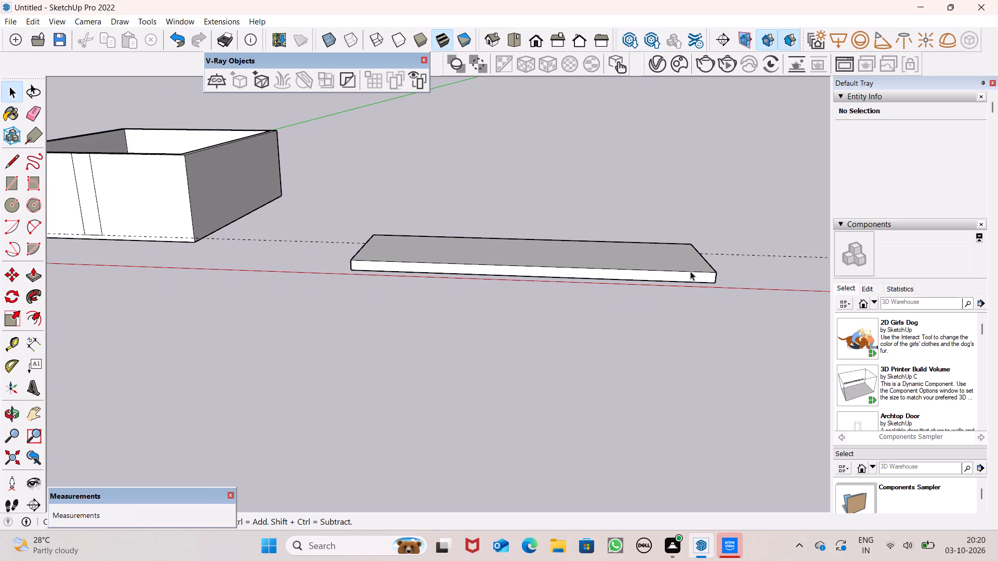
triple_click(678, 260)
right_click(677, 262)
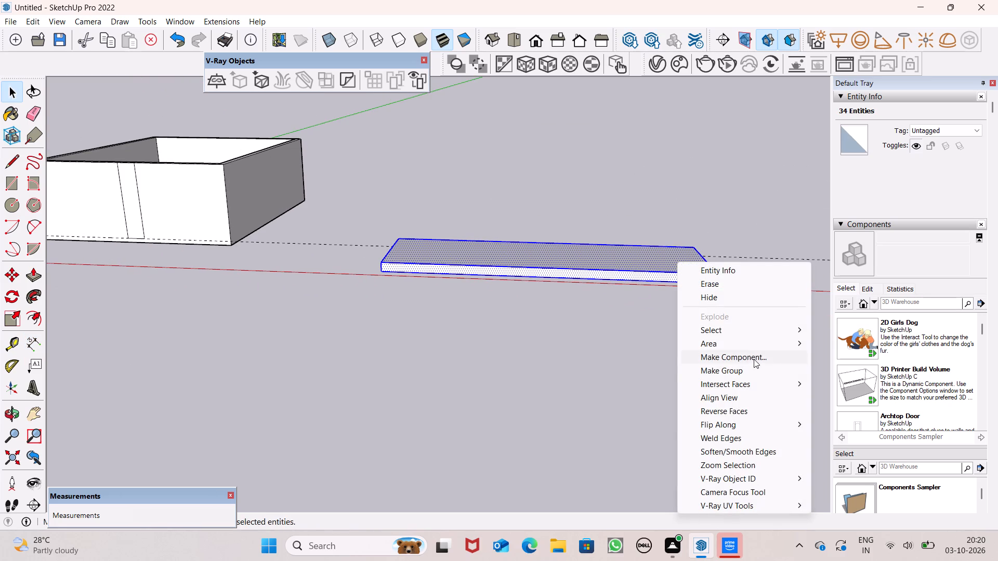
left_click(749, 365)
key("space")
scroll(645, 314, "down", 4)
left_click(464, 164)
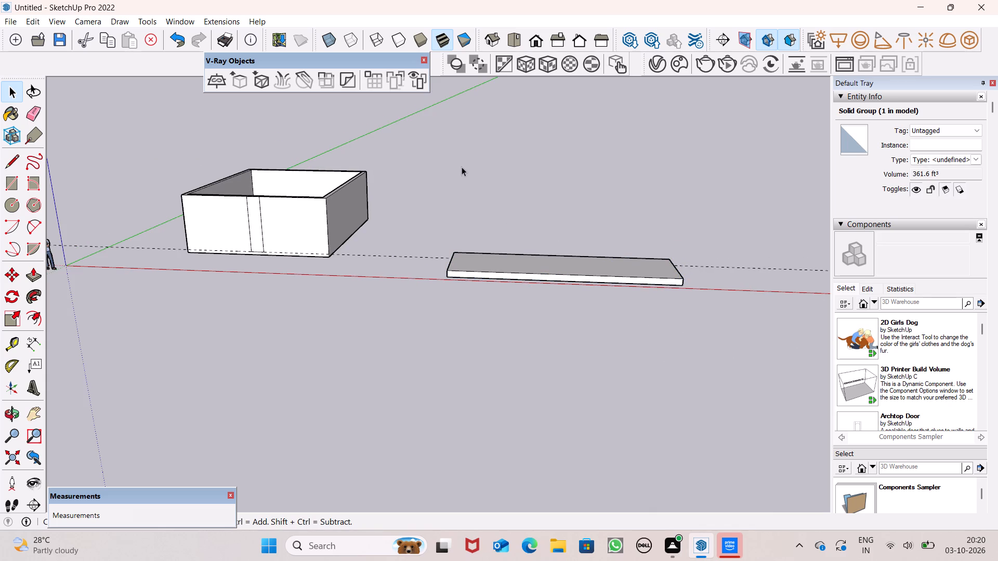
Delete the guide line running along the lower part of the front wall.
scroll(62, 229, "up", 9)
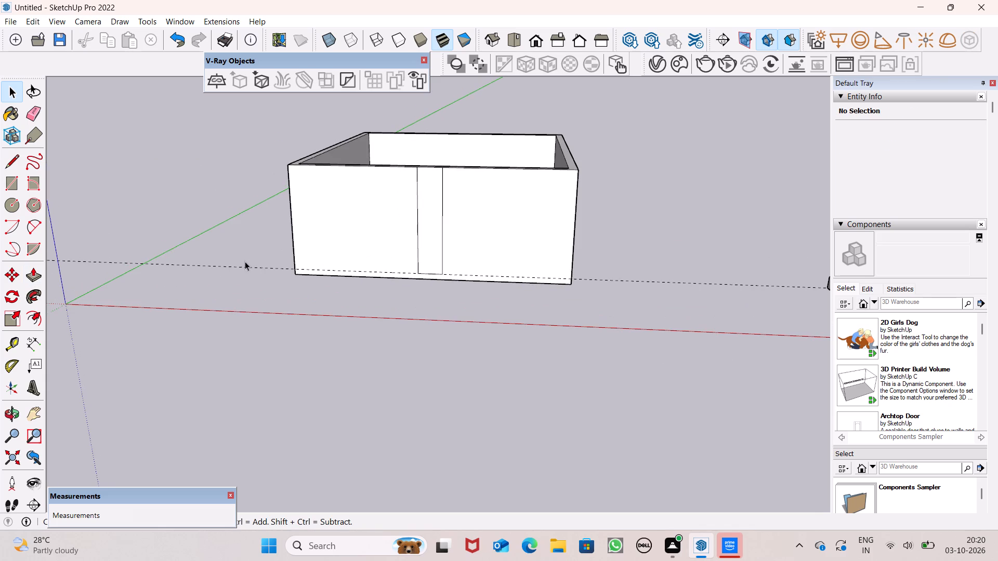
left_click(245, 268)
key("Delete")
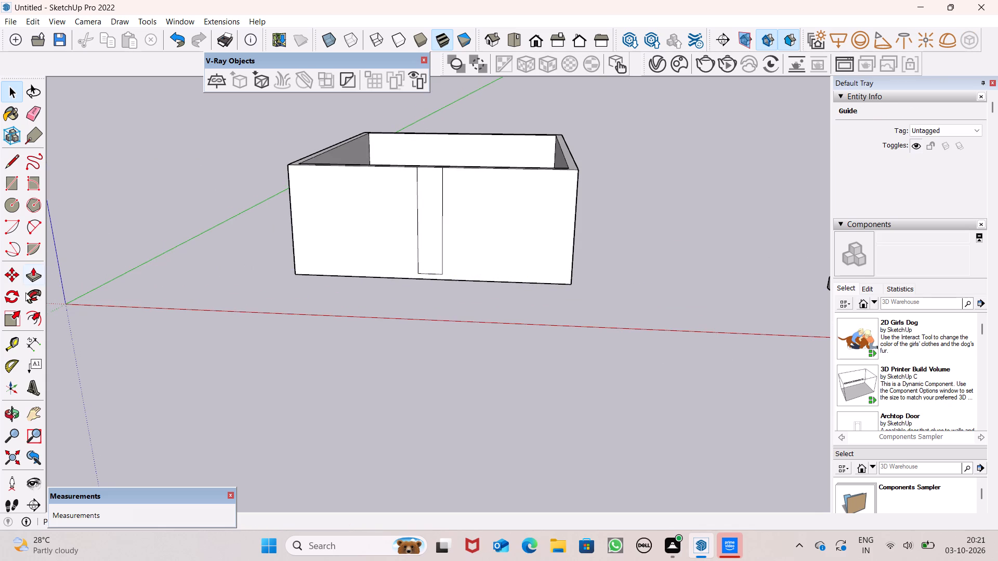
Place a guide line 1' above the front wall's bottom edge with the Tape Measure tool.
left_click(30, 339)
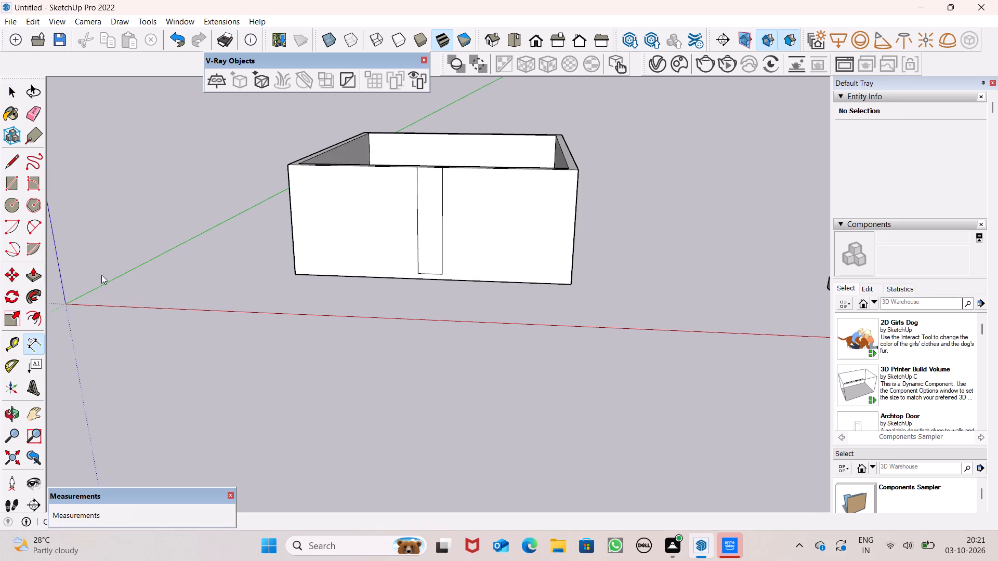
left_click(14, 348)
scroll(153, 293, "up", 8)
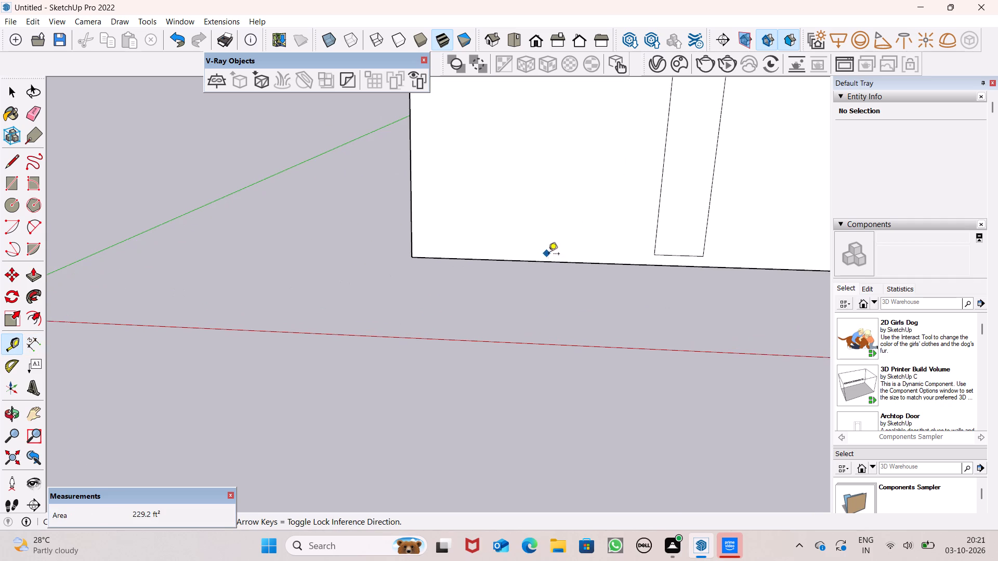
left_click(553, 262)
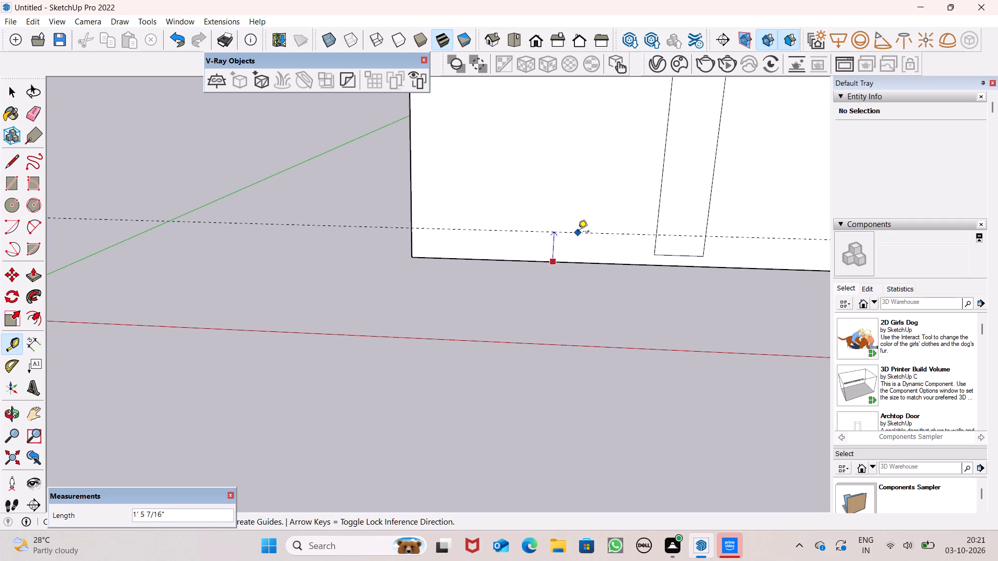
key("1")
key("apostrophe")
key("Return")
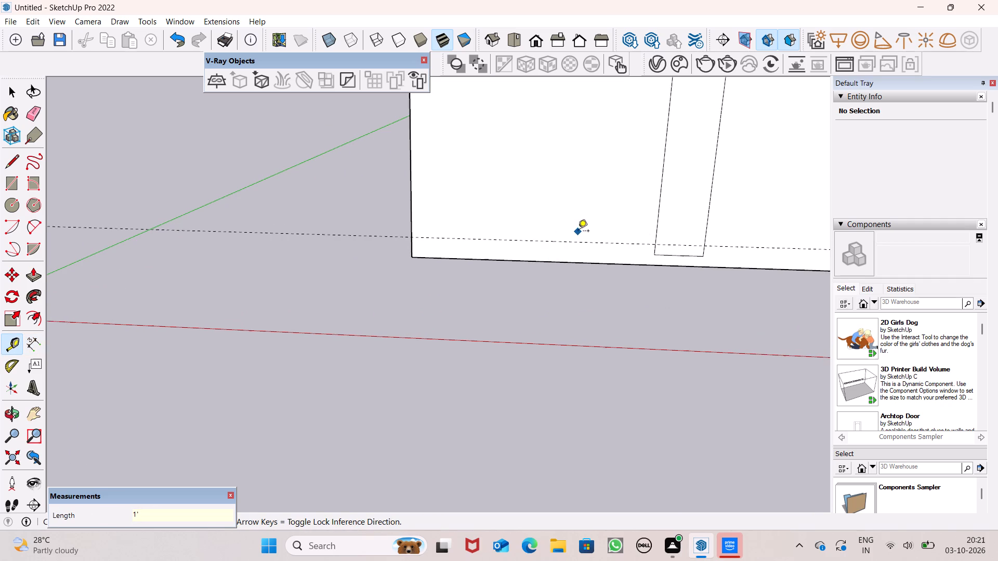
key("space")
Draw a line along the guide between the two vertical lines of the front-wall rectangle.
scroll(435, 216, "down", 7)
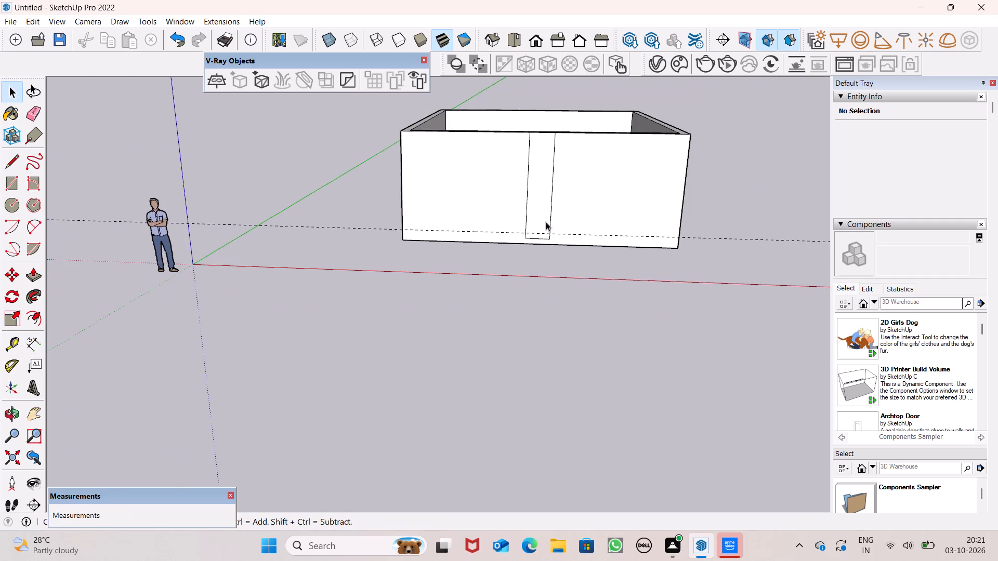
scroll(618, 214, "up", 7)
left_click(16, 160)
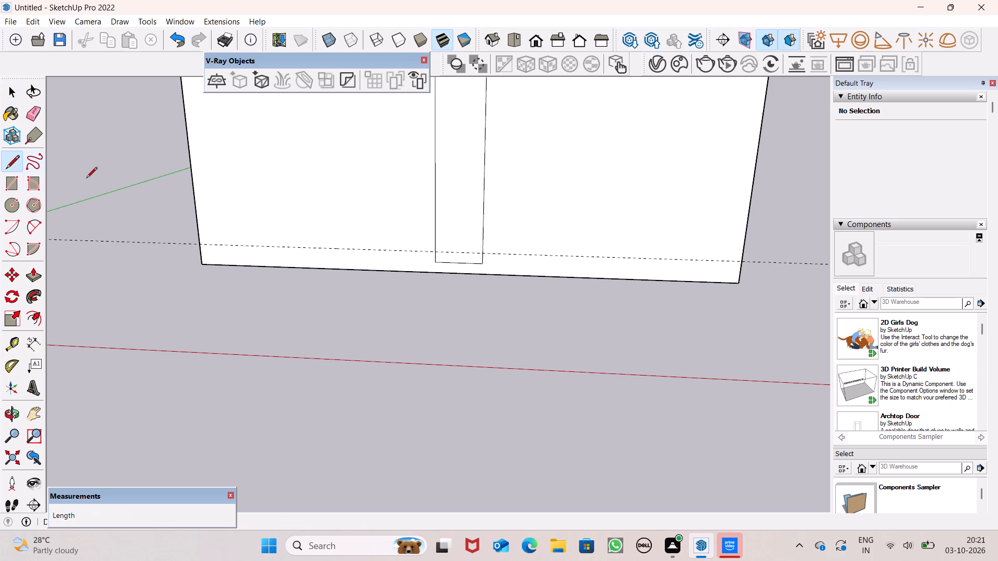
left_click_drag(437, 252, 442, 252)
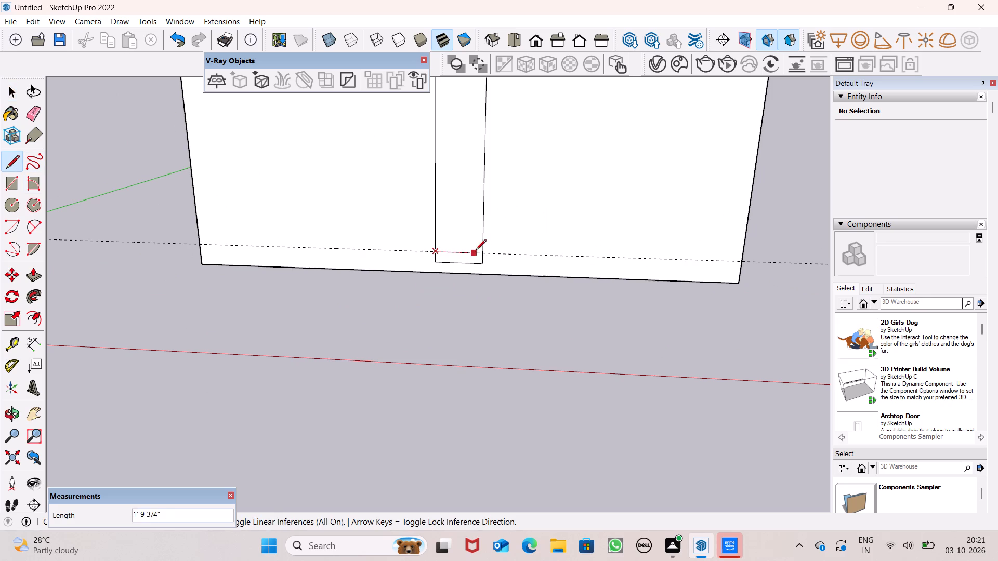
left_click(484, 251)
key("space")
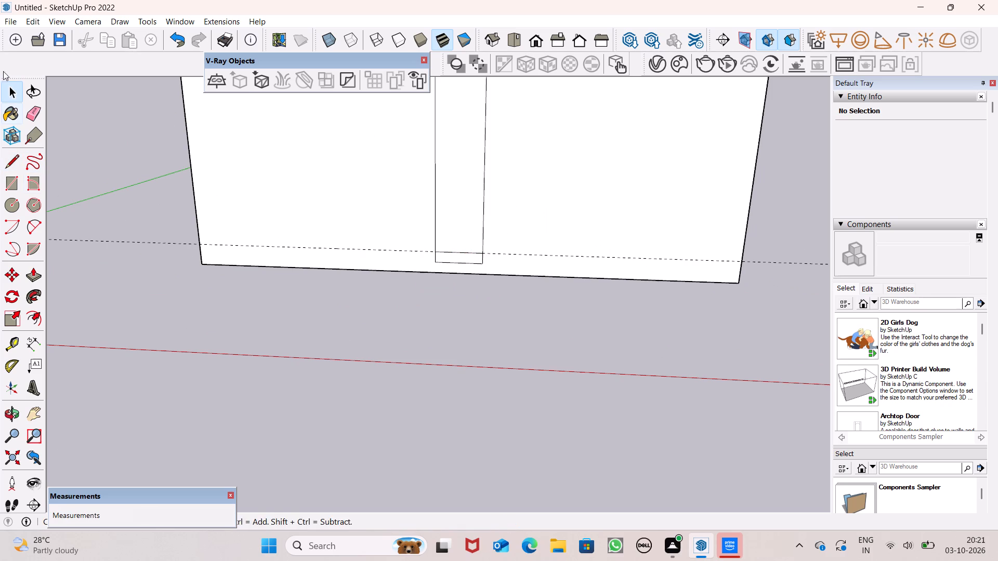
Erase the front-wall rectangle's old bottom edge and the short vertical segments below the new line.
left_click(33, 118)
left_click_drag(435, 264, 495, 264)
left_click_drag(485, 262, 430, 260)
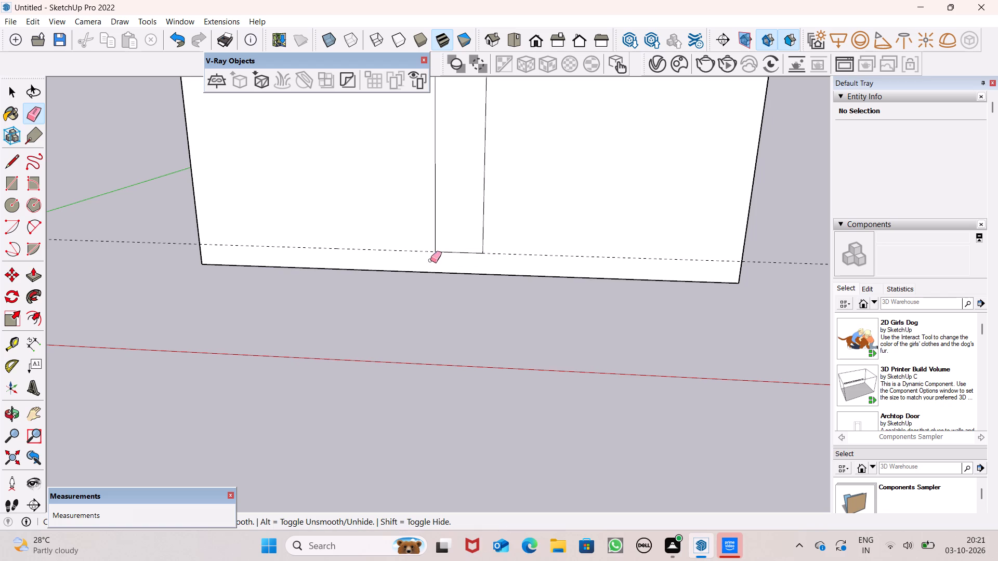
left_click(430, 260)
key("space")
key("space")
Move the slab group from beside the room to in front of the front wall.
scroll(386, 185, "down", 12)
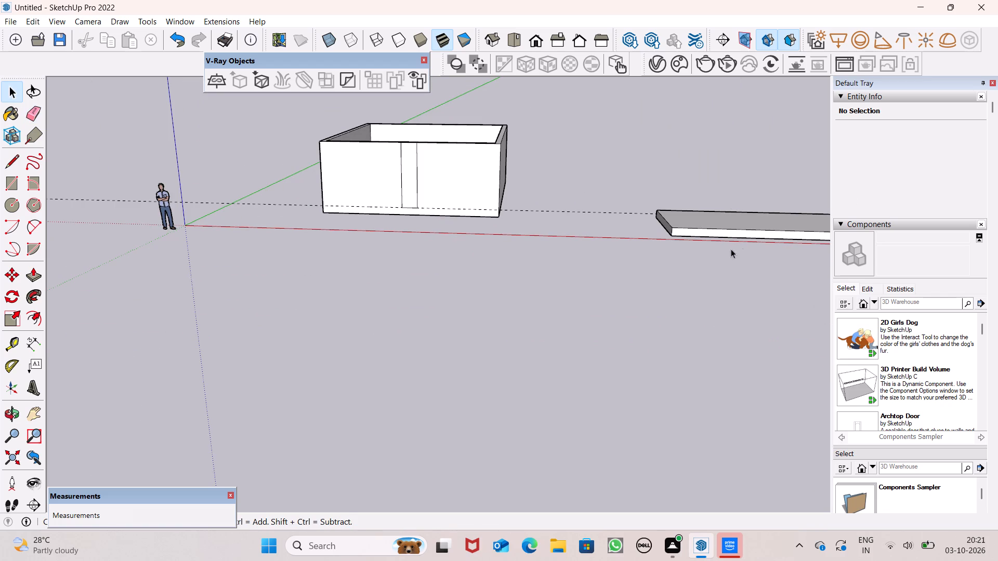
left_click(719, 241)
left_click(695, 228)
key("comma")
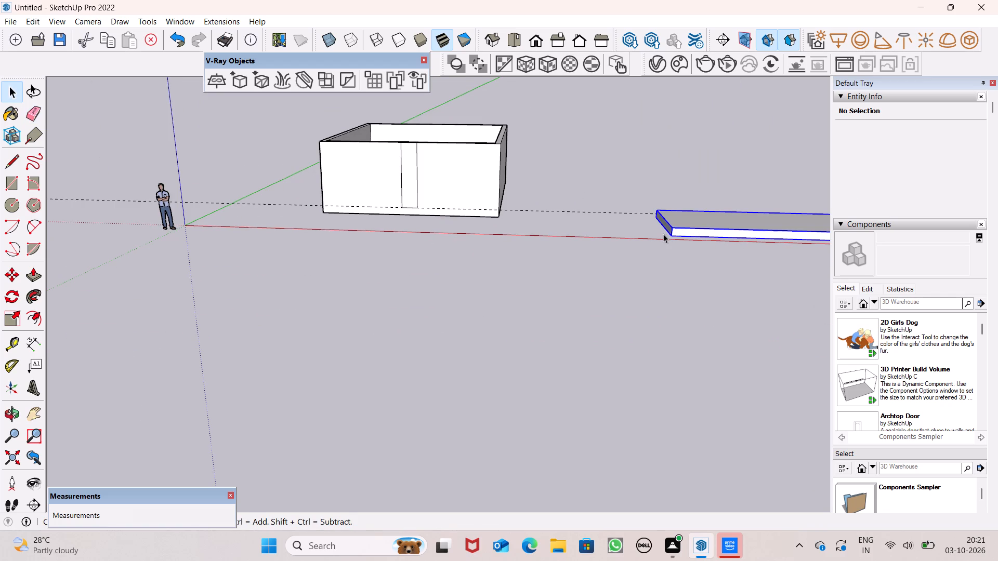
key("BackSpace")
key("m")
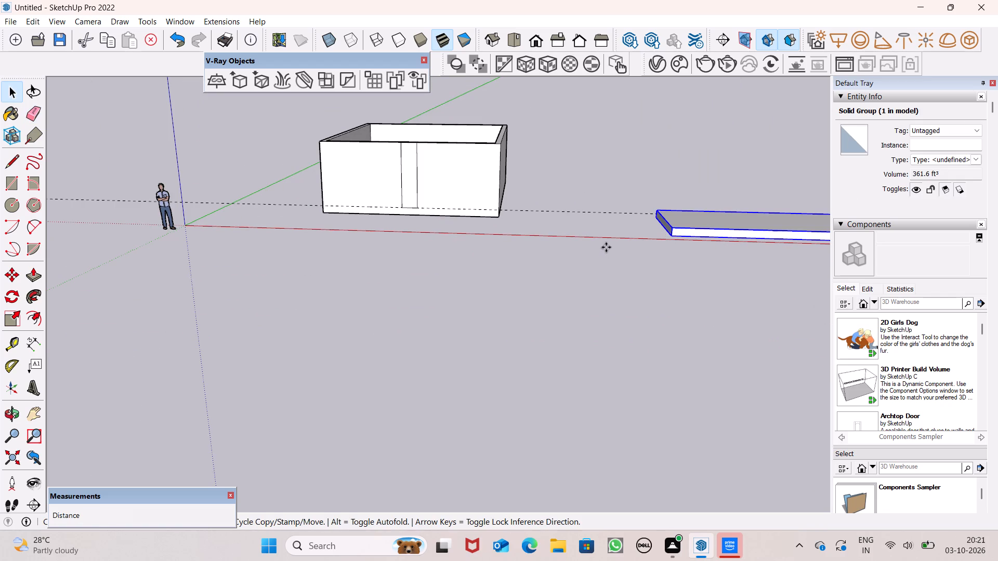
key("Return")
left_click_drag(673, 236, 307, 246)
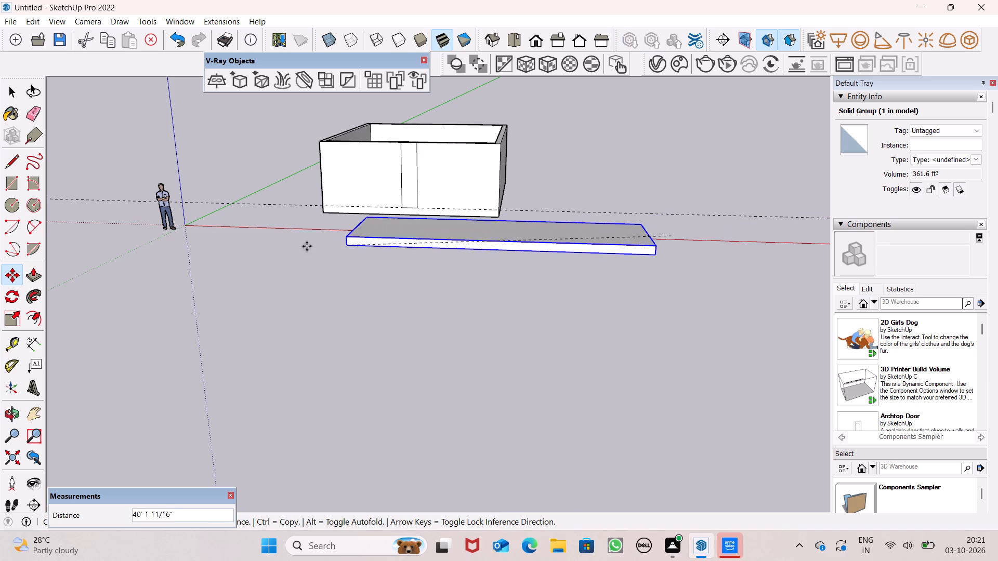
left_click_drag(307, 246, 271, 230)
Move the slab by its upper back corner toward the guide at the base of the front wall.
scroll(567, 203, "up", 1)
scroll(567, 203, "down", 1)
scroll(567, 203, "up", 5)
middle_click_drag(576, 223, 358, 281)
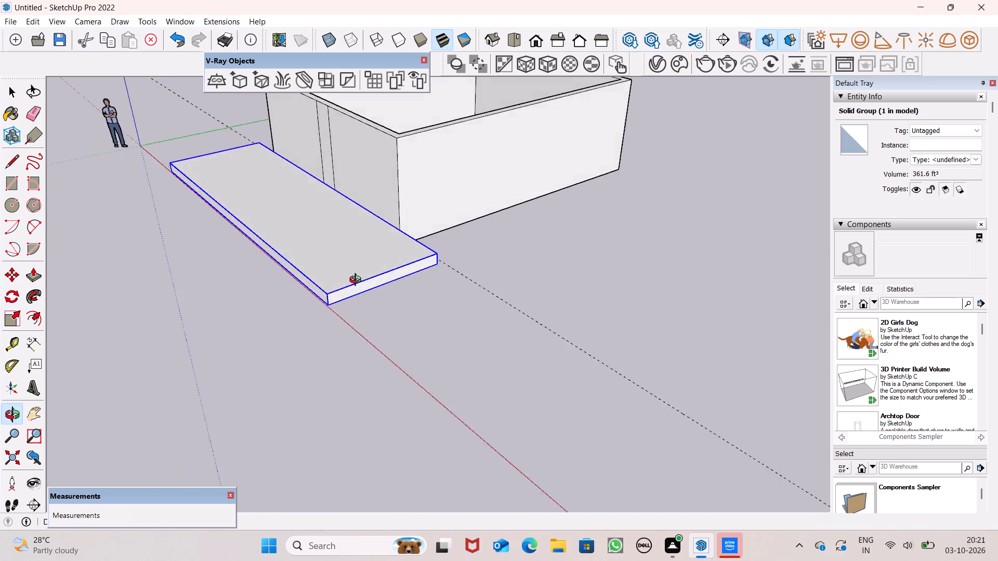
middle_click_drag(358, 281, 348, 255)
scroll(351, 263, "up", 10)
scroll(465, 271, "down", 1)
middle_click_drag(467, 275, 367, 272)
scroll(426, 314, "up", 1)
scroll(219, 250, "up", 4)
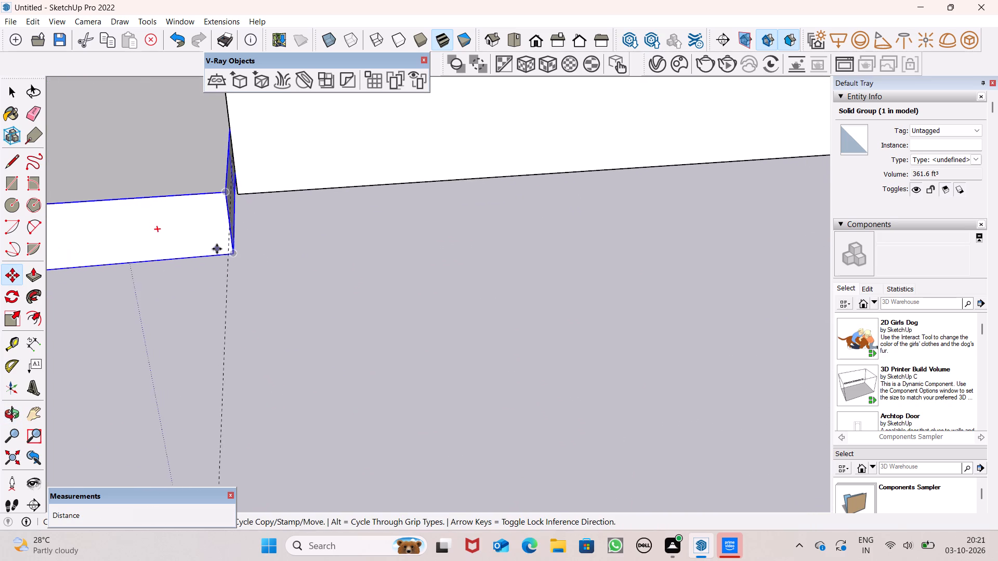
scroll(217, 249, "up", 5)
left_click_drag(234, 169, 247, 199)
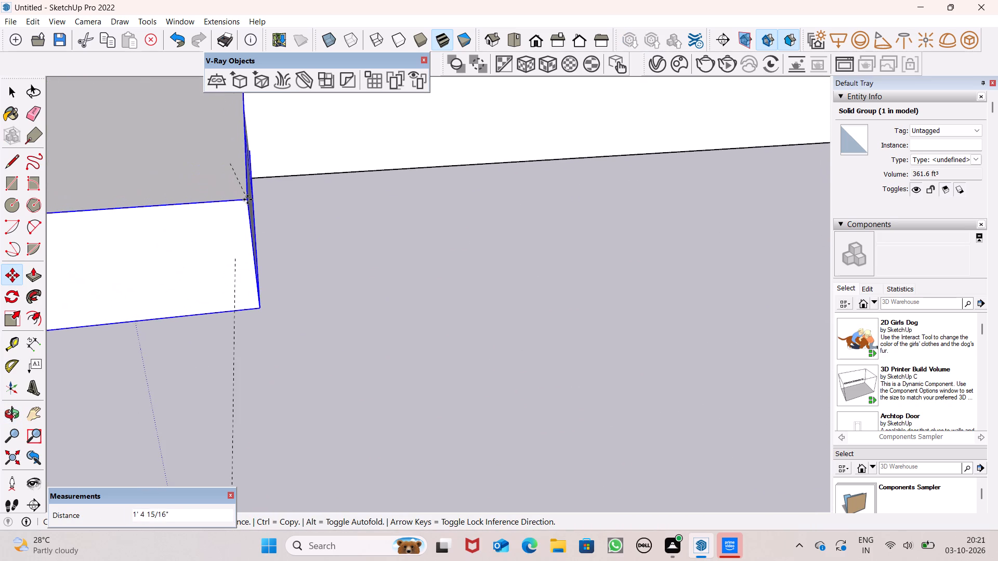
left_click_drag(247, 199, 242, 190)
Move the slab by its back corner so its upper back edge lines up with the guide on the front wall.
scroll(254, 185, "down", 9)
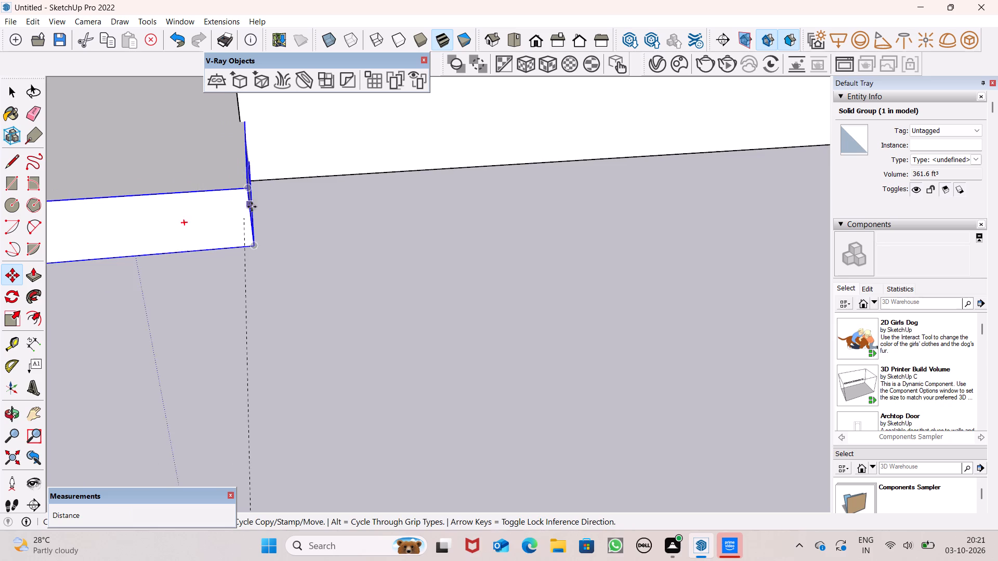
scroll(252, 207, "down", 20)
middle_click_drag(281, 203, 485, 146)
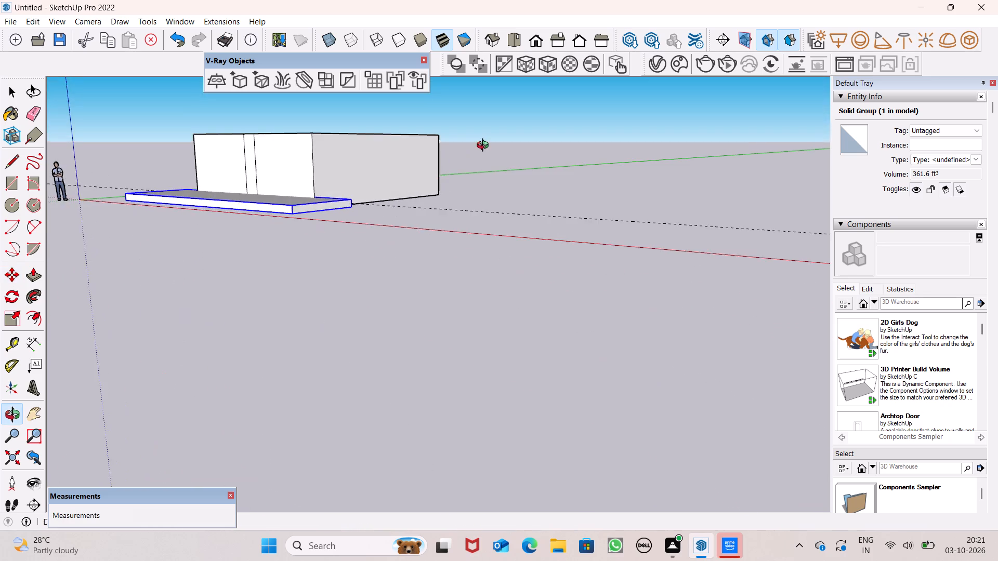
middle_click_drag(485, 146, 396, 206)
scroll(278, 226, "down", 1)
scroll(278, 226, "up", 17)
middle_click_drag(340, 251, 299, 224)
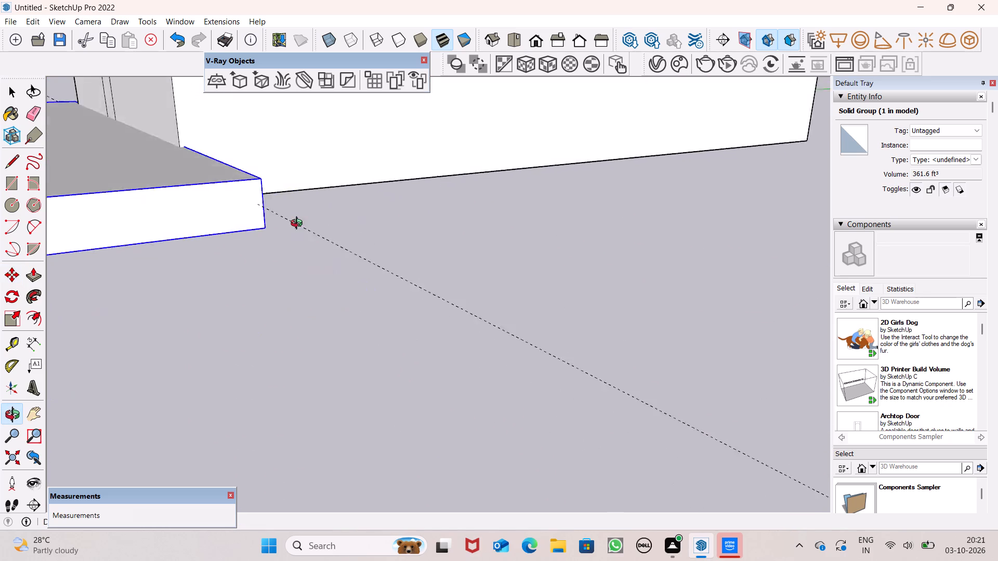
middle_click_drag(299, 224, 268, 251)
scroll(152, 266, "up", 7)
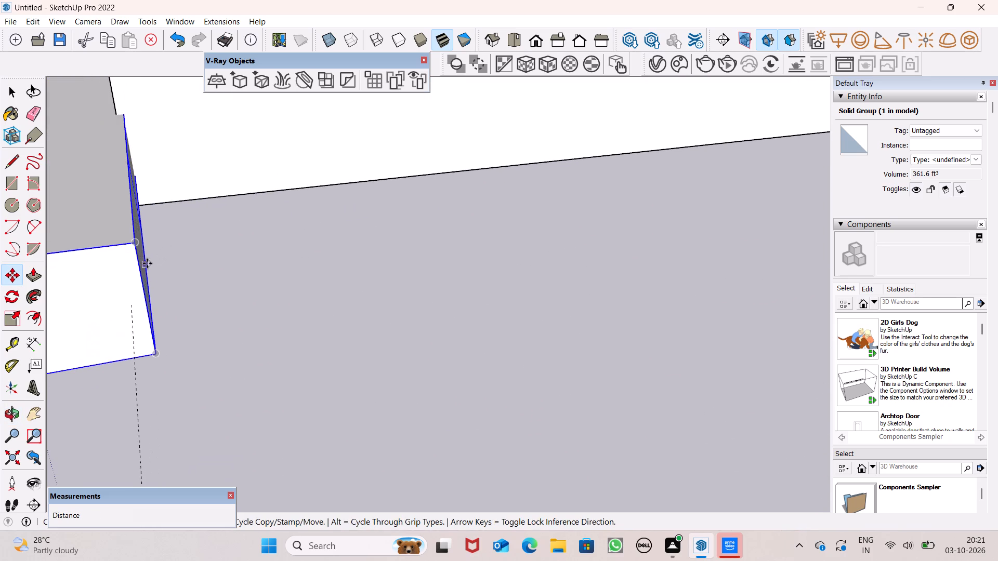
middle_click_drag(144, 265, 101, 161)
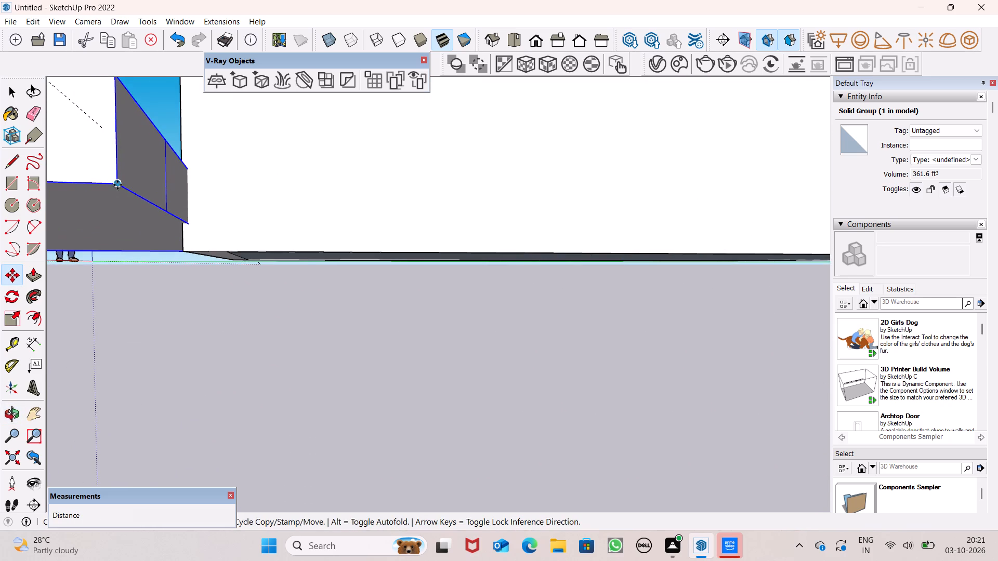
left_click_drag(117, 185, 109, 238)
scroll(172, 249, "up", 13)
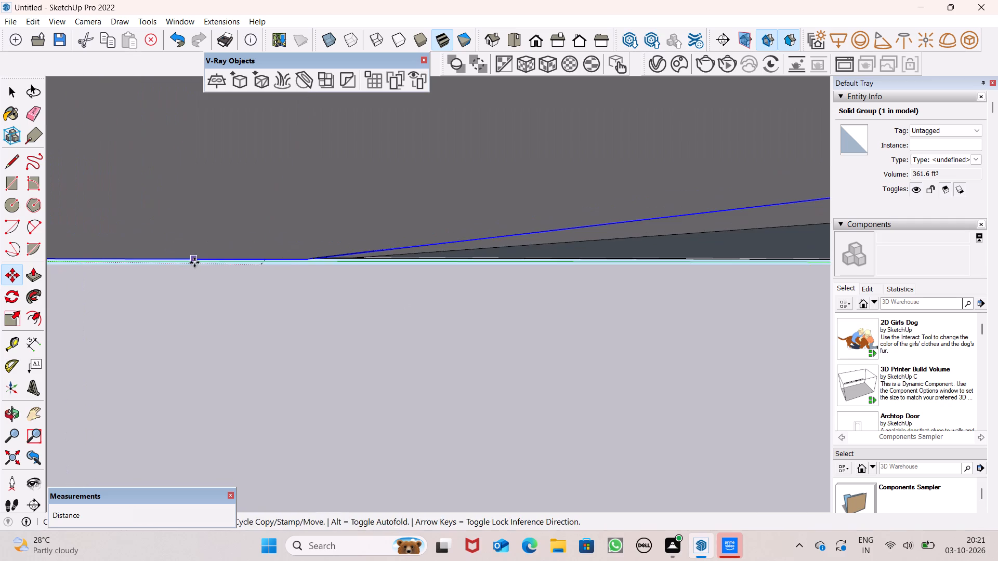
Examine how the slab sits against the front wall, the guide and the front-wall rectangle from several angles.
scroll(196, 265, "down", 11)
middle_click_drag(219, 268, 313, 313)
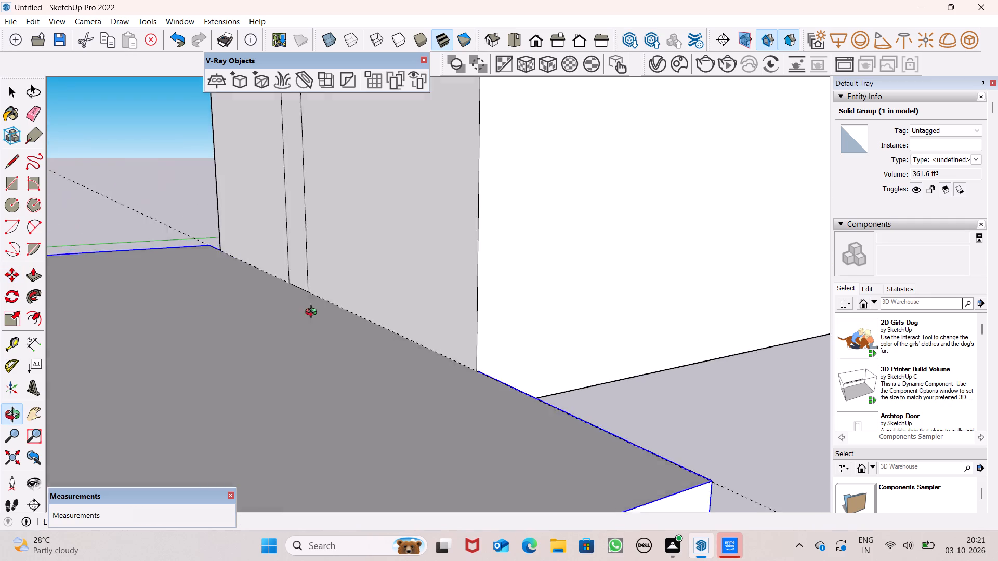
middle_click_drag(313, 313, 493, 305)
scroll(429, 237, "down", 14)
scroll(437, 252, "up", 1)
middle_click_drag(437, 256, 514, 338)
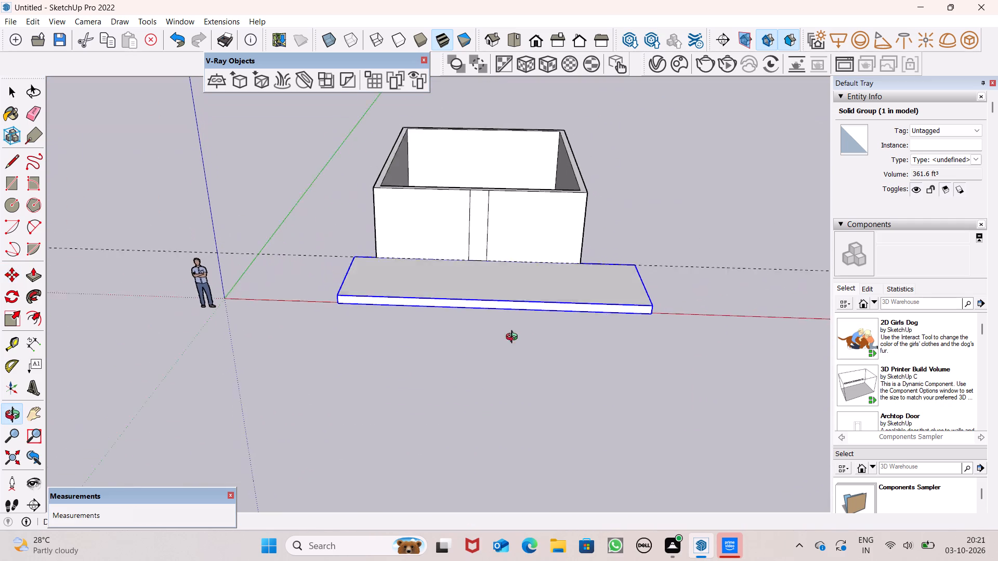
middle_click_drag(514, 338, 527, 341)
scroll(531, 333, "down", 2)
scroll(592, 354, "up", 4)
key("space")
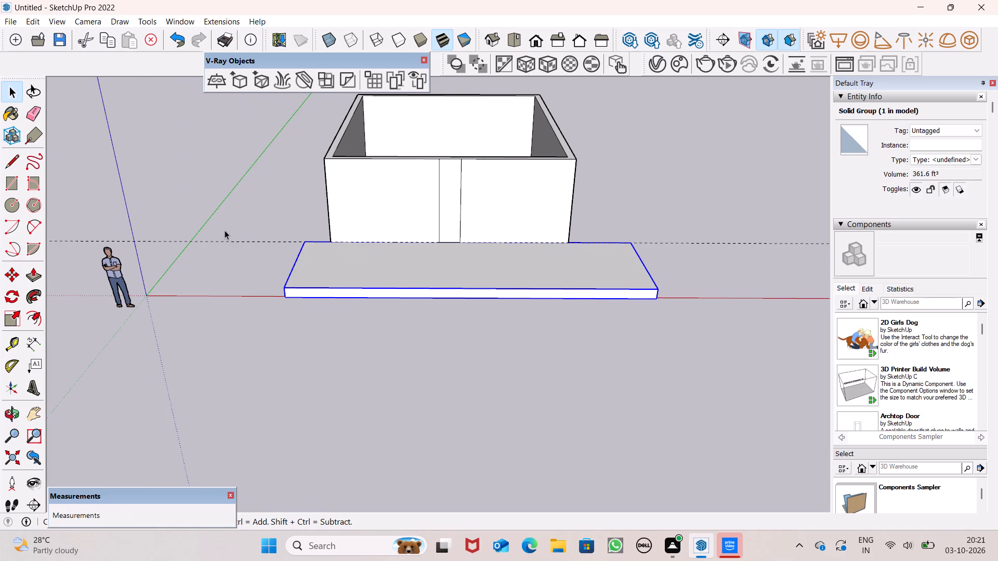
Move the slab group slightly along the guide toward the origin by its upper back corner.
scroll(271, 277, "down", 2)
middle_click_drag(281, 289, 423, 284)
scroll(277, 261, "up", 8)
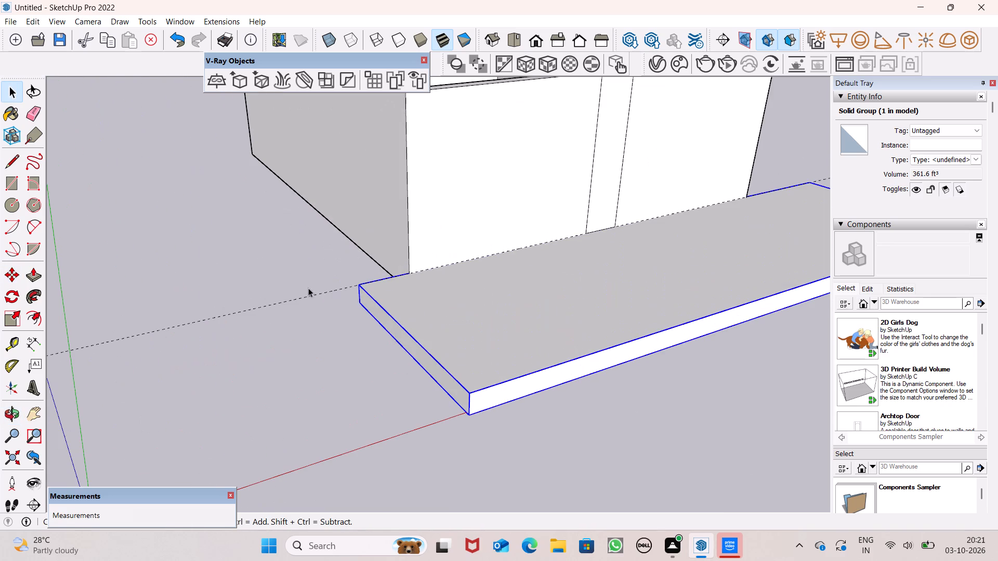
key("m")
key("Return")
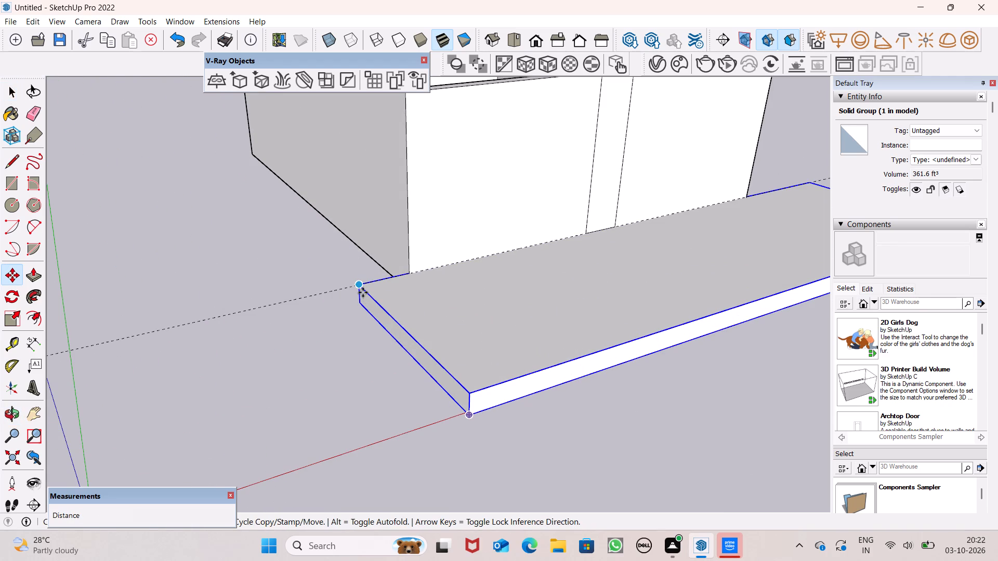
left_click_drag(358, 286, 346, 288)
left_click(346, 288)
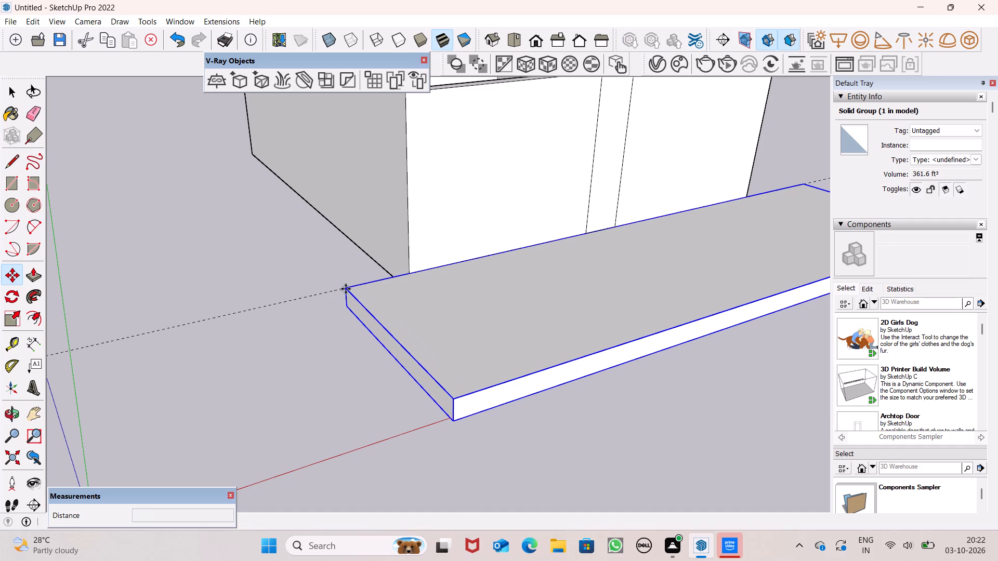
key("space")
left_click(280, 274)
key("space")
Delete the dashed guide line at the base of the front wall.
scroll(281, 276, "down", 2)
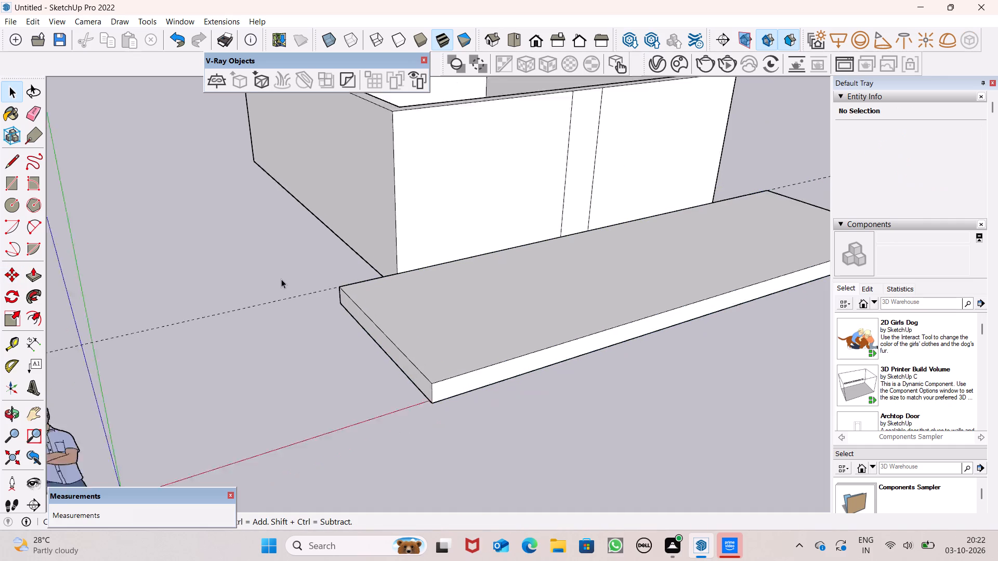
scroll(281, 279, "down", 7)
scroll(332, 278, "down", 5)
middle_click_drag(380, 298, 286, 293)
left_click(275, 265)
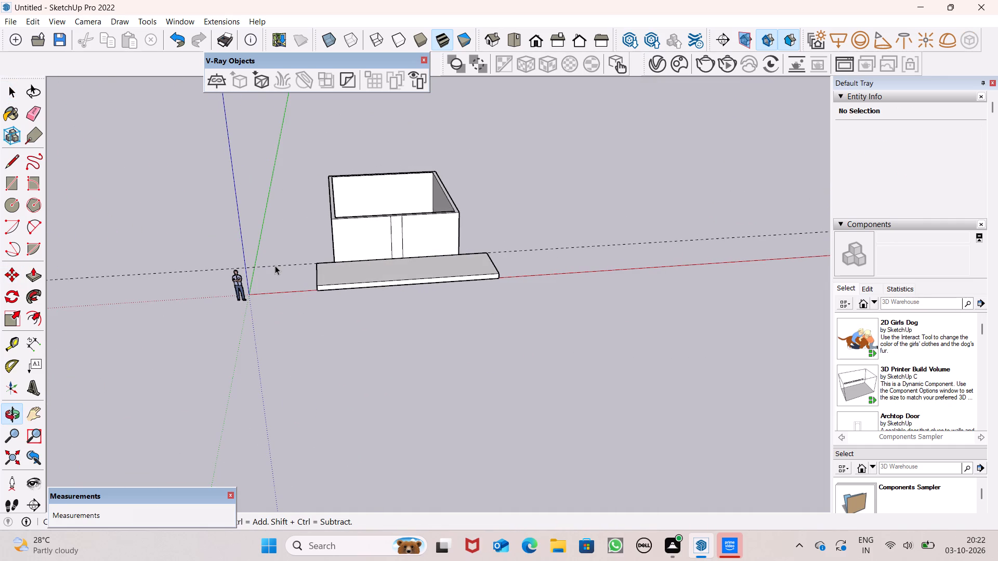
key("Delete")
Push/Pull the narrow vertical strip on the front wall outward about 10 7/8" to form a pillar.
scroll(425, 233, "down", 1)
scroll(425, 232, "up", 7)
middle_click_drag(425, 239, 425, 242)
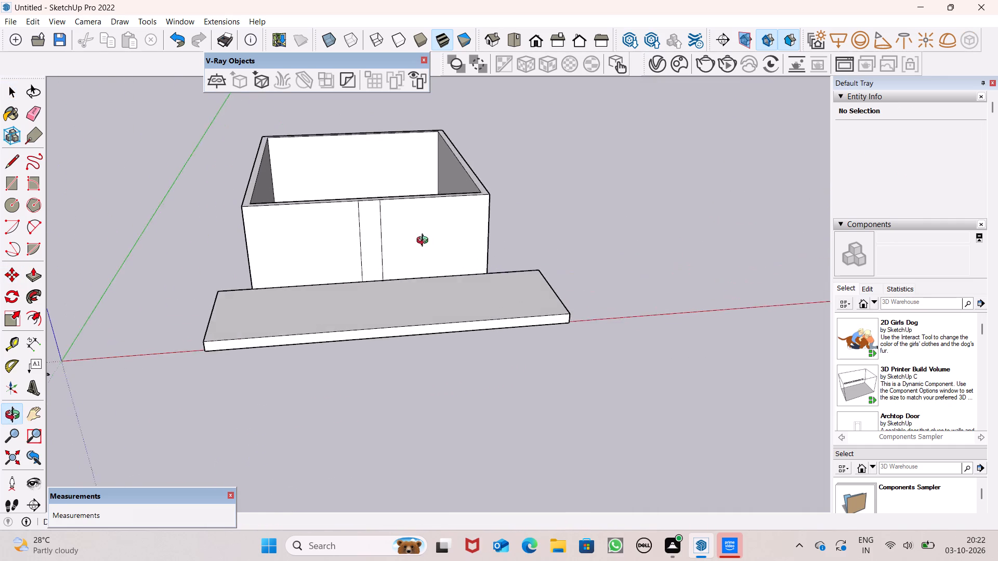
middle_click_drag(425, 242, 402, 246)
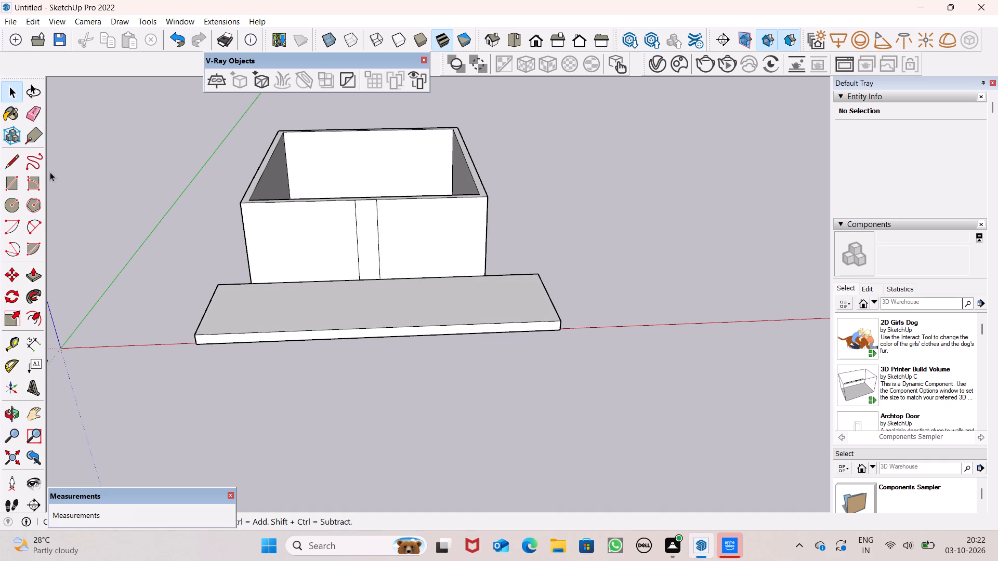
left_click(33, 276)
scroll(404, 250, "up", 6)
left_click_drag(343, 233, 345, 238)
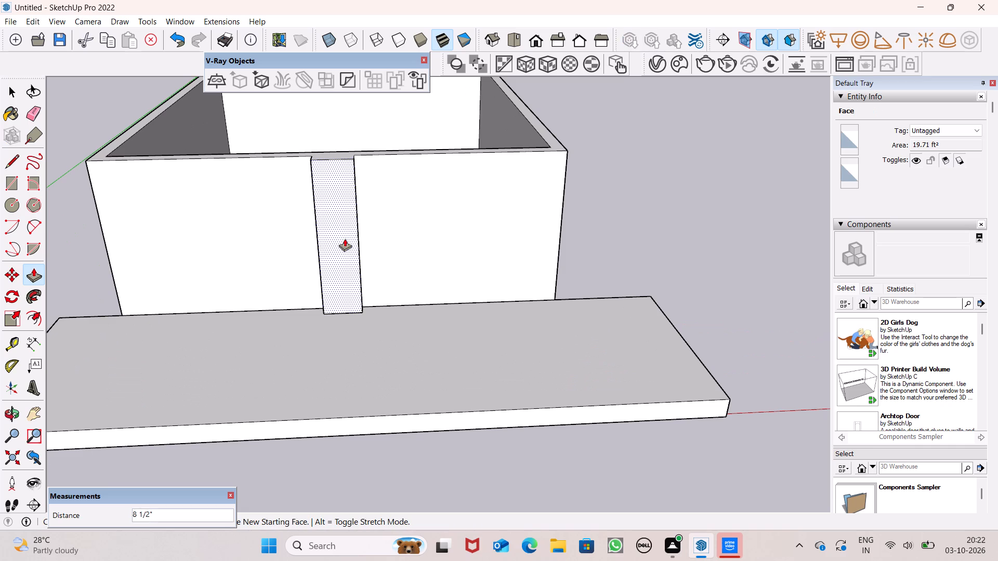
left_click_drag(345, 238, 345, 239)
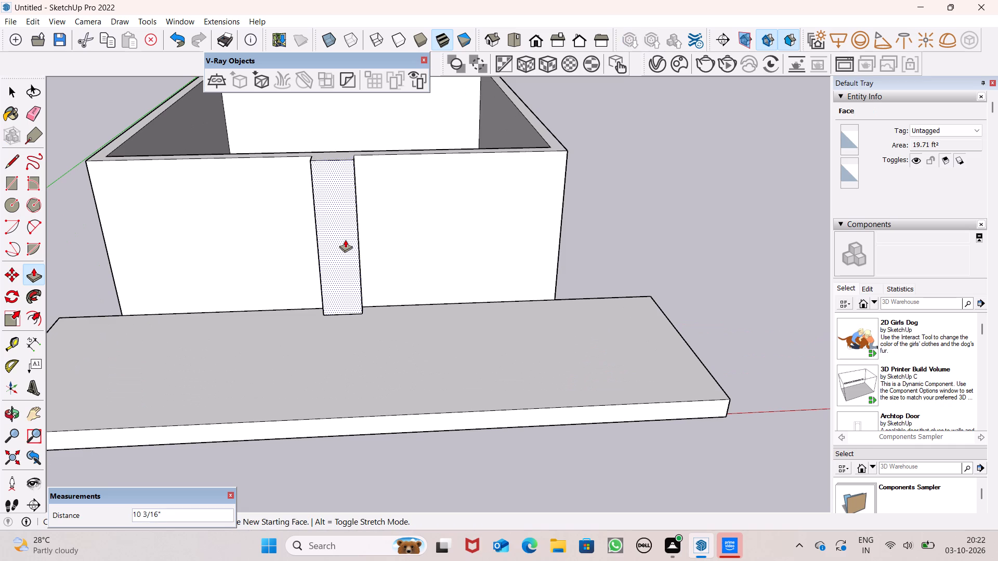
left_click_drag(345, 239, 346, 239)
left_click_drag(346, 239, 346, 240)
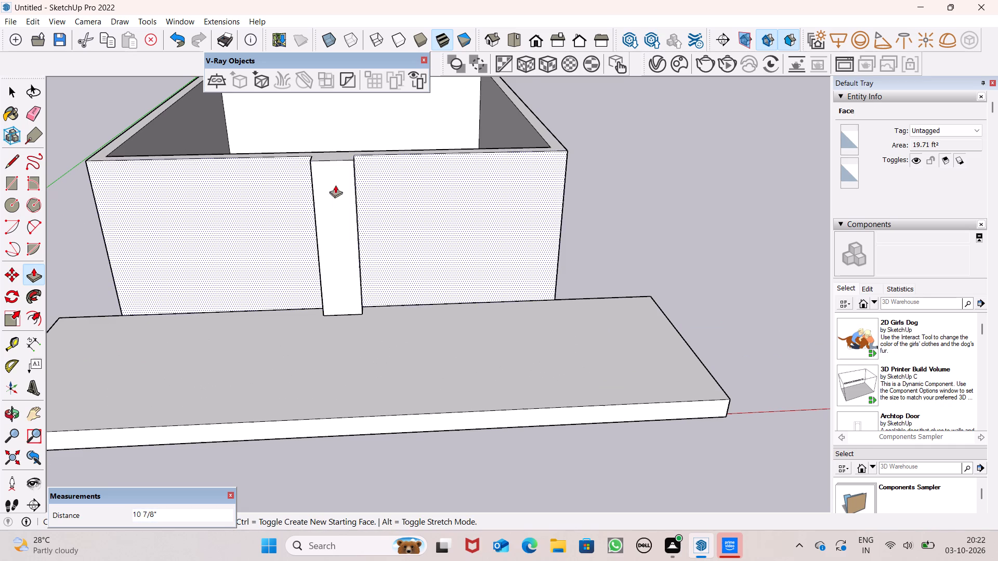
key("space")
Draw a line across the pillar's top where it meets the wall, continuing the front wall's outer edge.
scroll(331, 119, "up", 2)
scroll(341, 156, "down", 8)
middle_click_drag(349, 166, 347, 291)
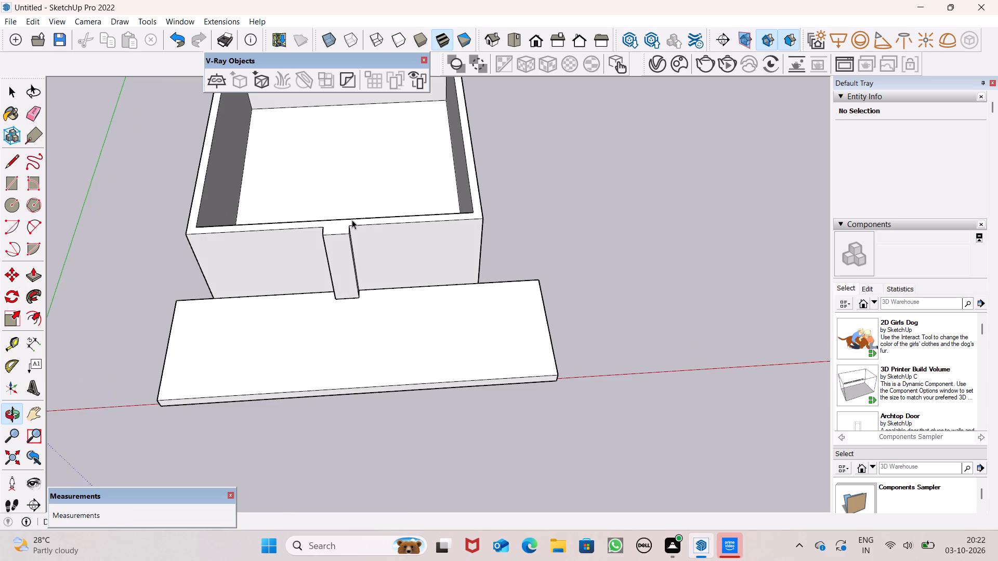
scroll(352, 219, "up", 6)
middle_click_drag(316, 226, 322, 273)
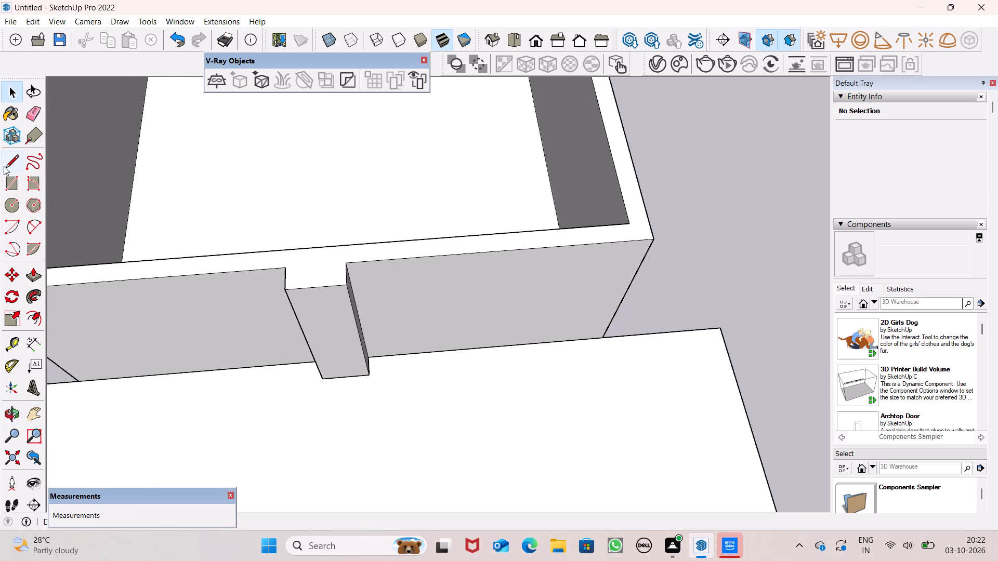
left_click(4, 166)
scroll(298, 270, "up", 5)
left_click_drag(278, 265, 288, 265)
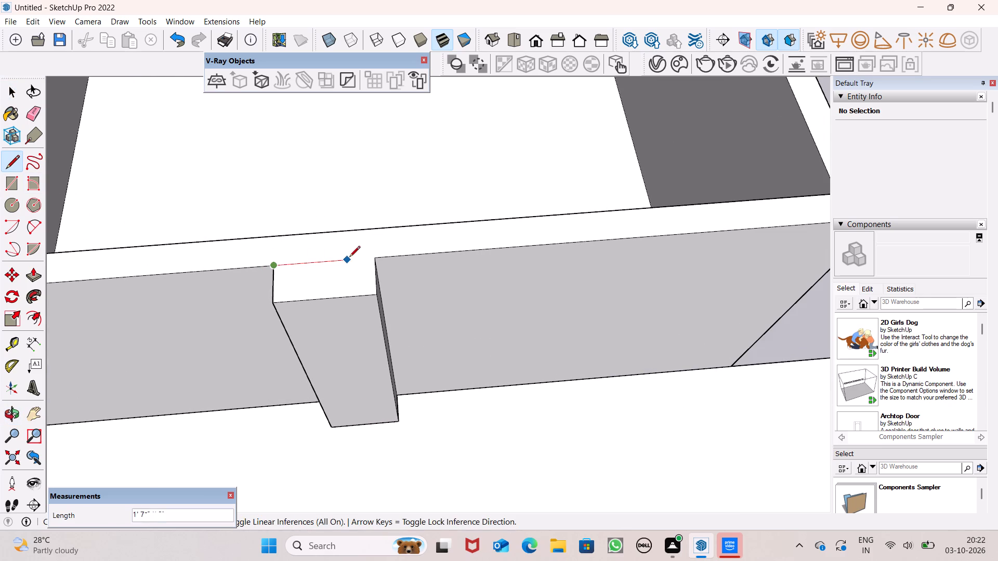
left_click(378, 258)
key("space")
Draw a 9" line on the wall top from the inner corner nearest the origin to the front wall's outer edge.
scroll(383, 210, "down", 11)
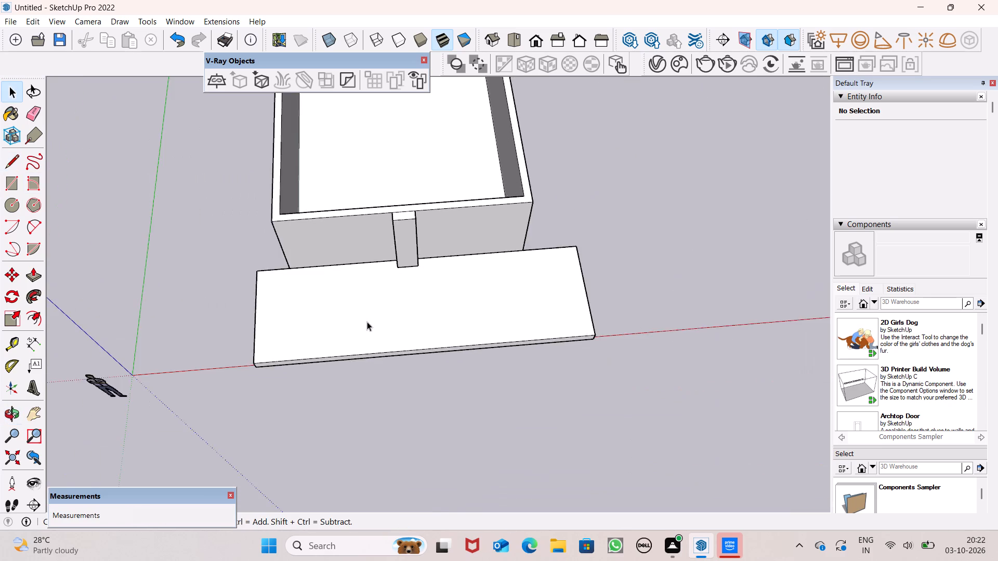
middle_click_drag(367, 322, 357, 244)
scroll(366, 320, "up", 1)
scroll(351, 239, "up", 1)
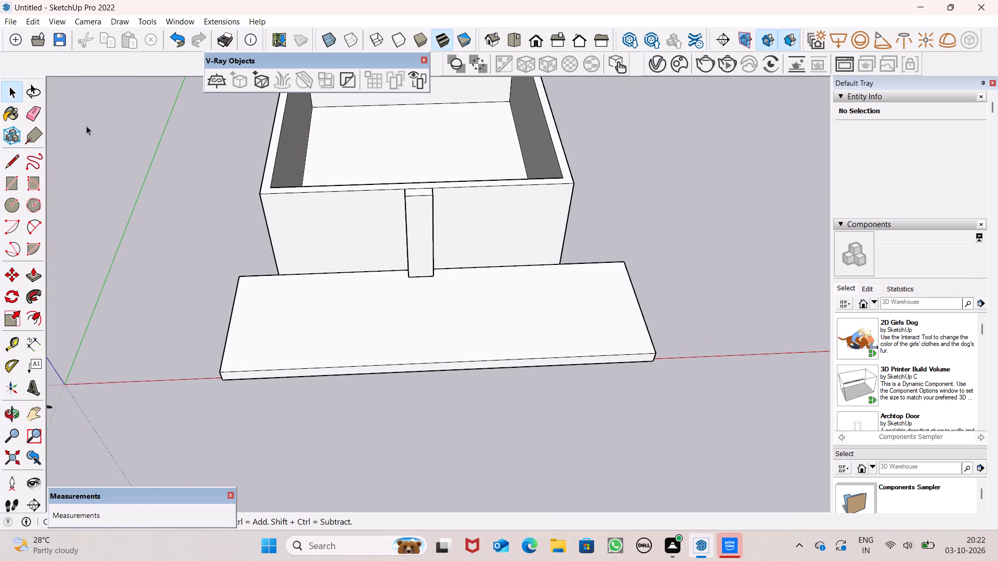
scroll(284, 198, "up", 7)
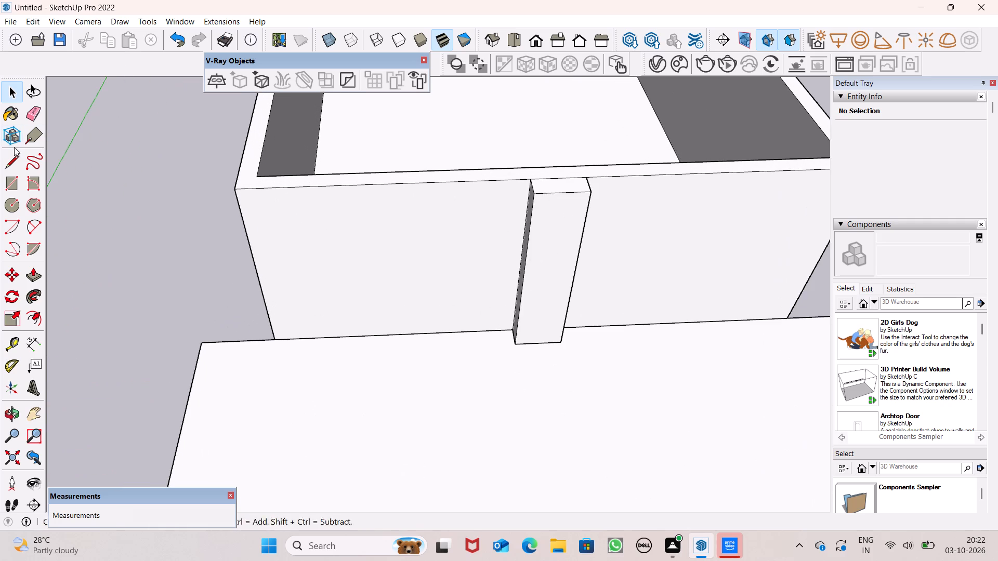
left_click(13, 160)
left_click(257, 180)
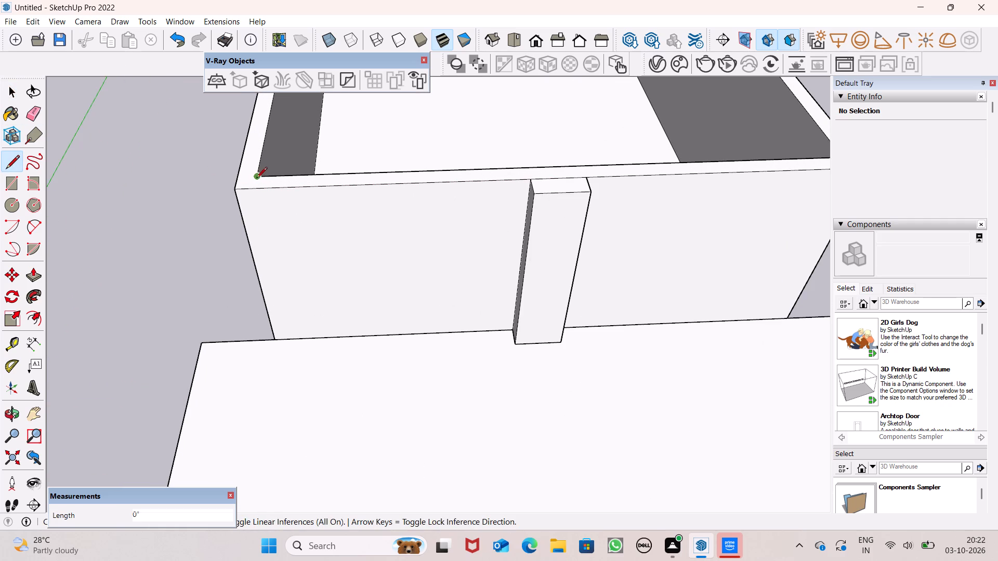
left_click(256, 186)
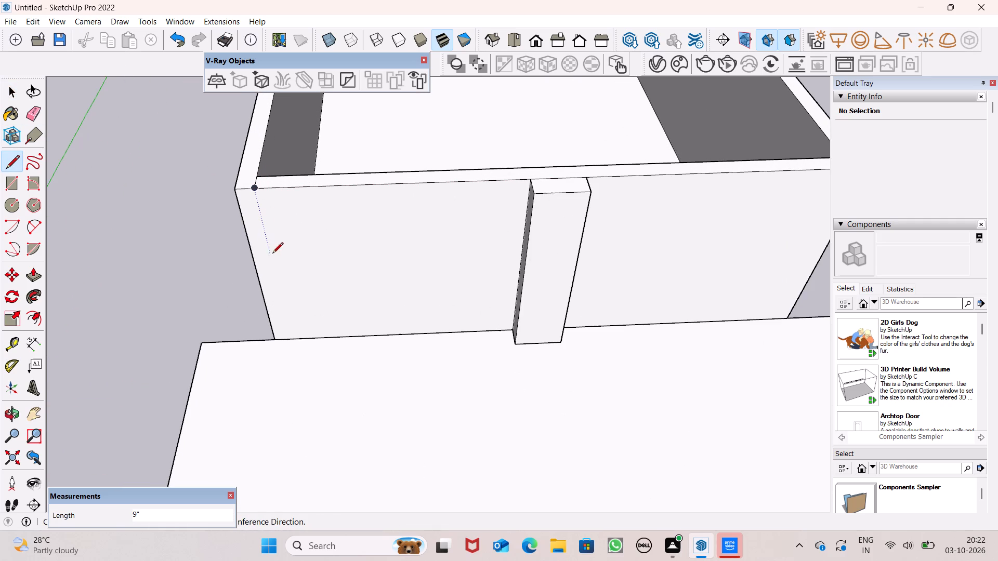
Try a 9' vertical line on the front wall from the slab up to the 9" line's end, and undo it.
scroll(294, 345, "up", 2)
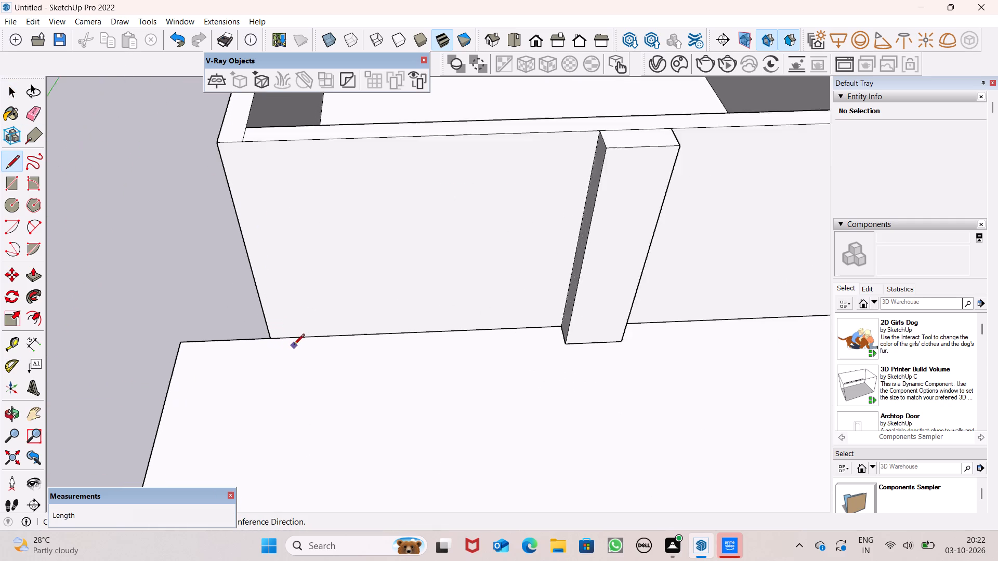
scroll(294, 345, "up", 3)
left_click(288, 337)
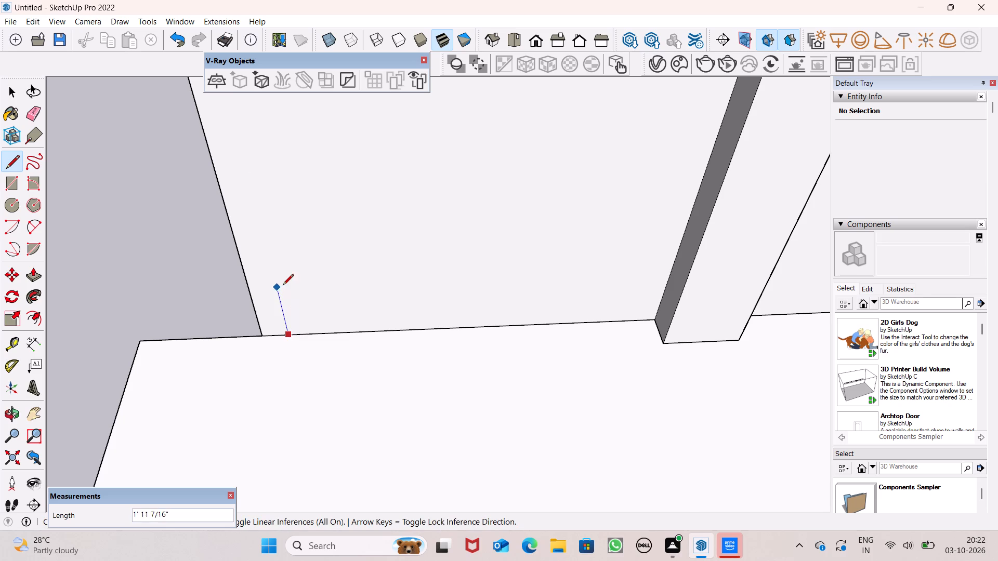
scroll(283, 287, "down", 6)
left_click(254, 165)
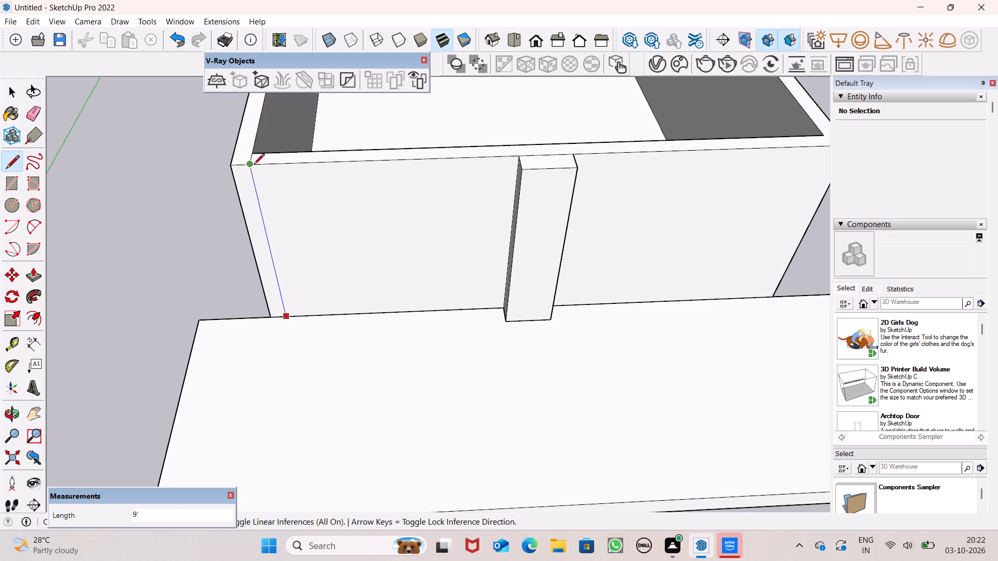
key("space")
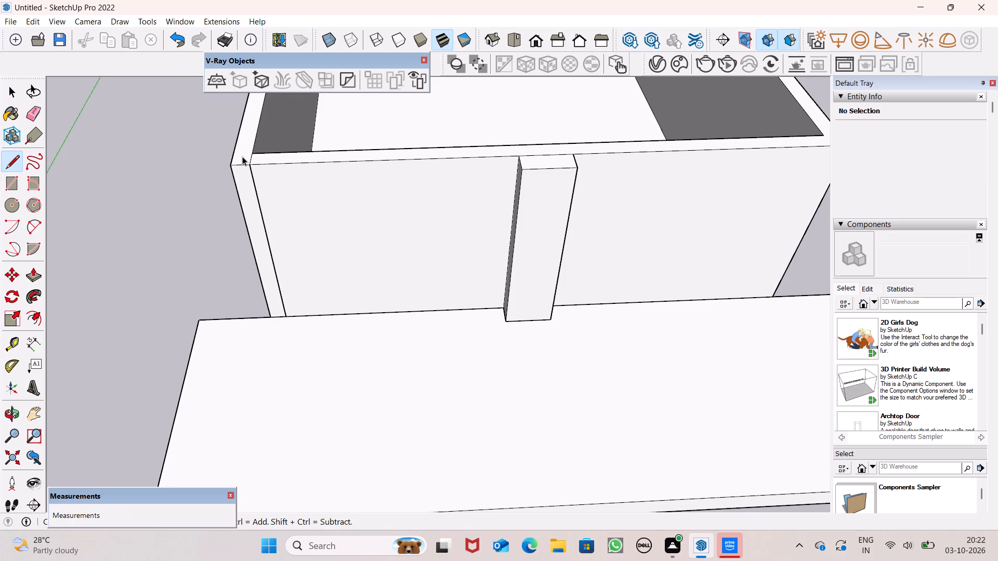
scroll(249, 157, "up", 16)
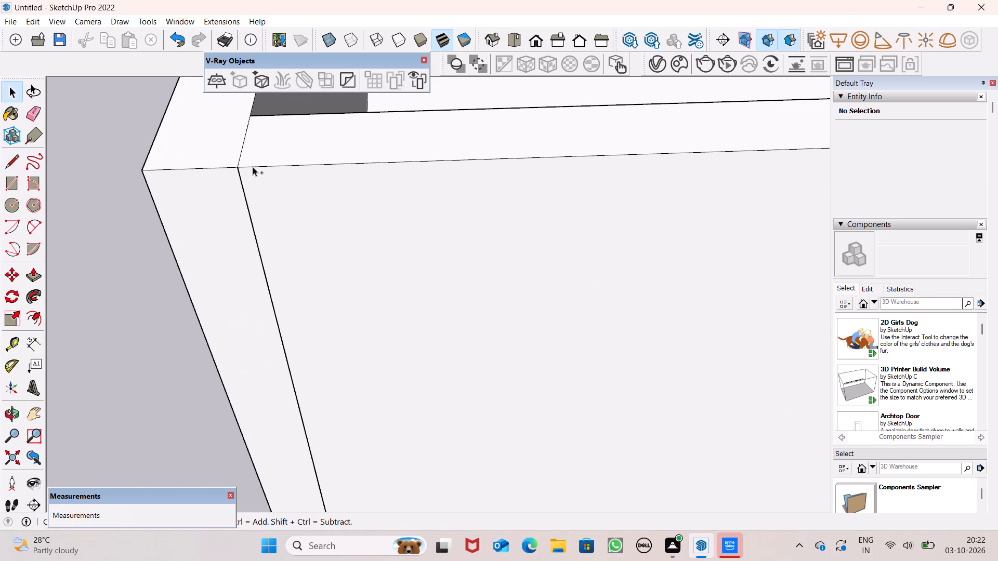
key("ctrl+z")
Draw a vertical line down the front wall from the outer end of the 9" line to the slab's back edge.
scroll(253, 167, "down", 3)
left_click(10, 165)
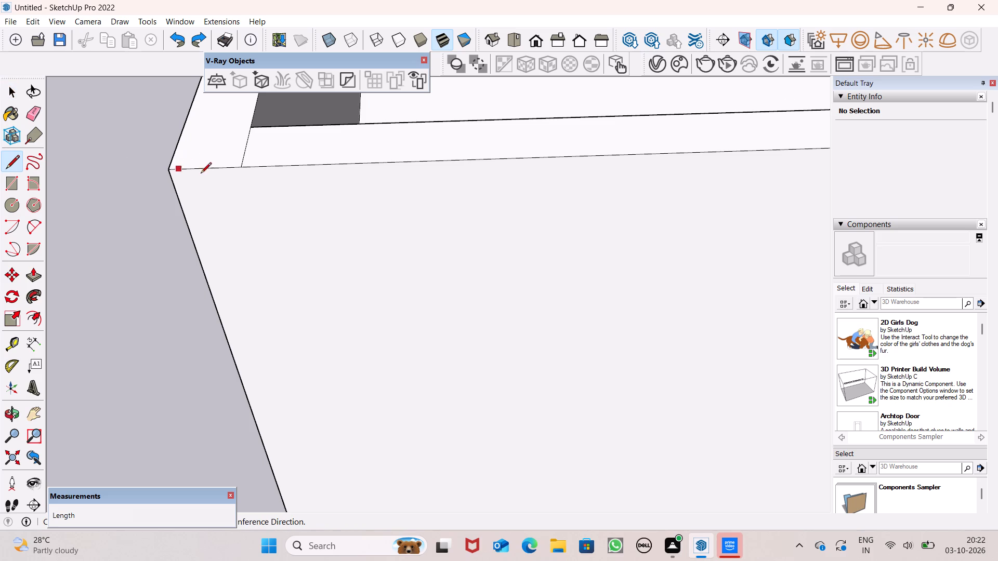
left_click(240, 166)
scroll(255, 268, "down", 8)
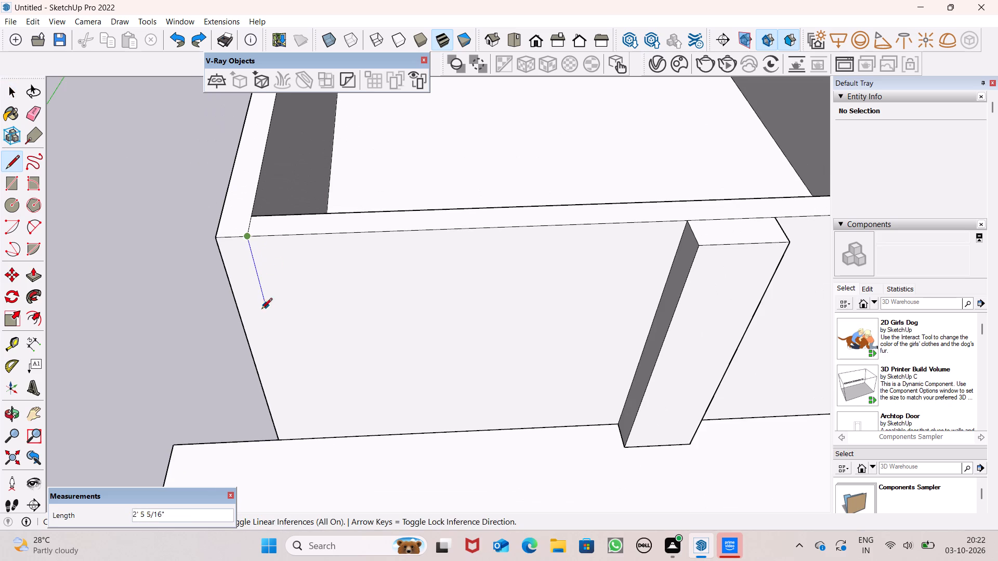
left_click(300, 441)
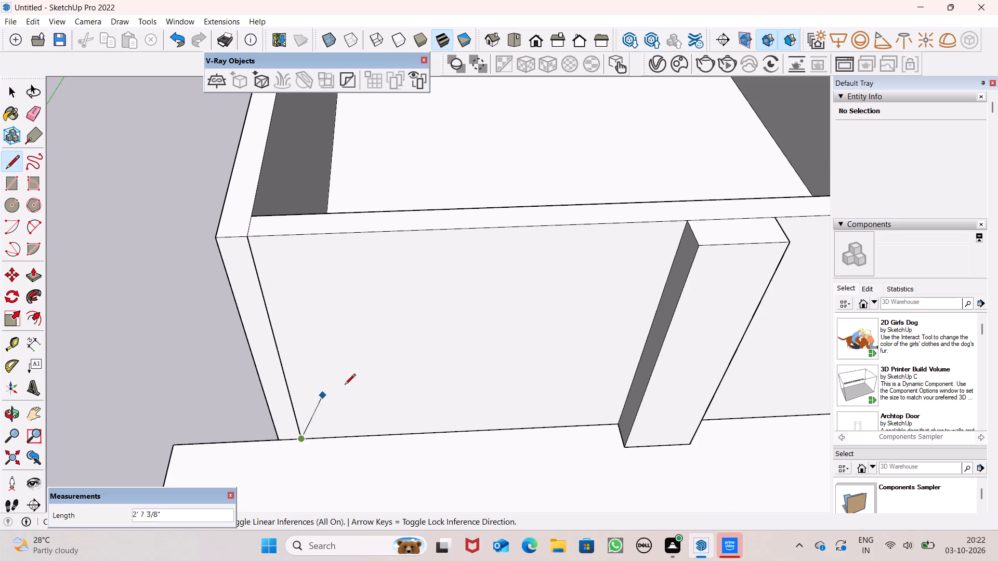
key("space")
Move the slab group away from the front wall along the red axis, clear of the wall's base.
scroll(331, 398, "down", 3)
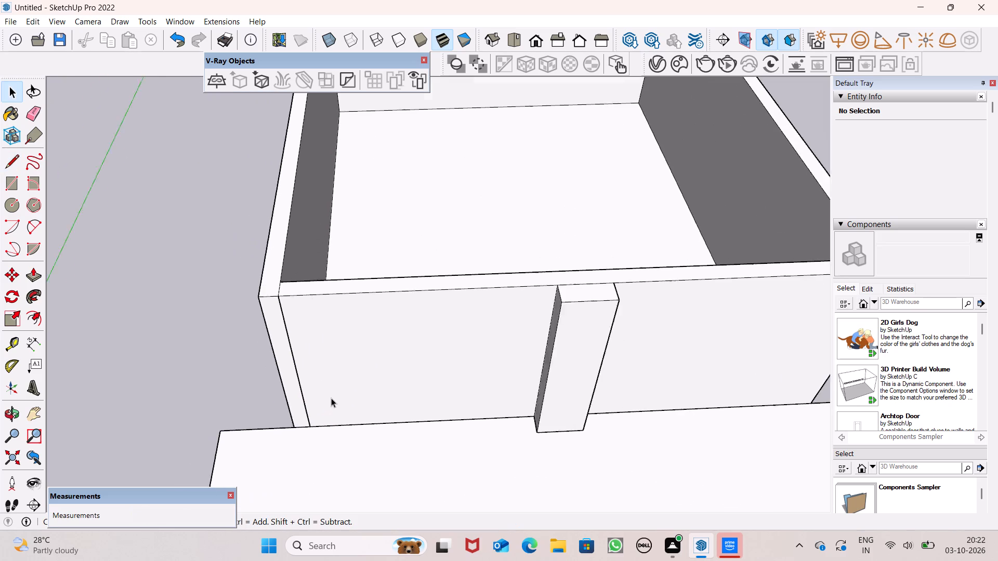
scroll(331, 398, "down", 2)
middle_click_drag(343, 406, 369, 303)
scroll(369, 303, "down", 6)
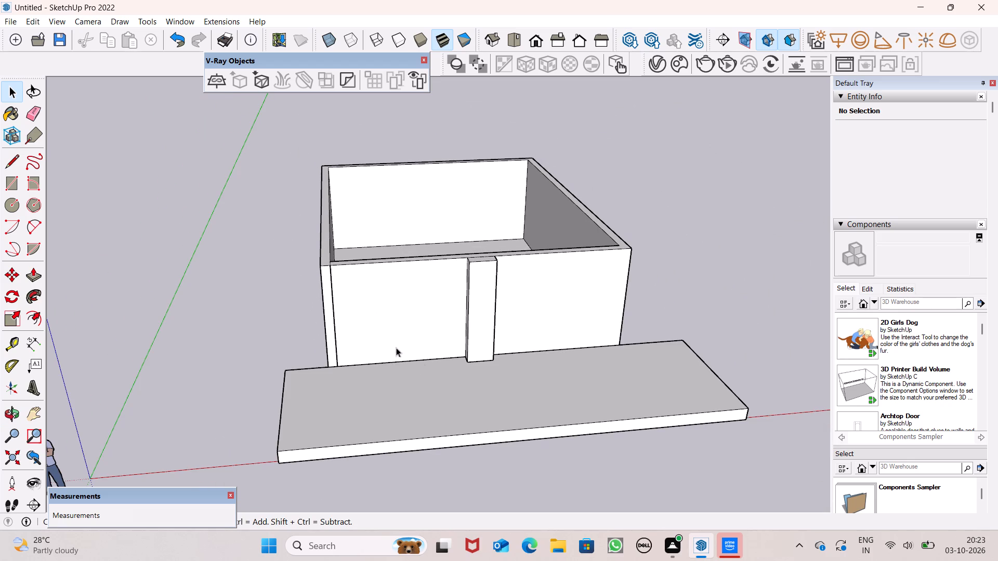
key("space")
left_click(408, 391)
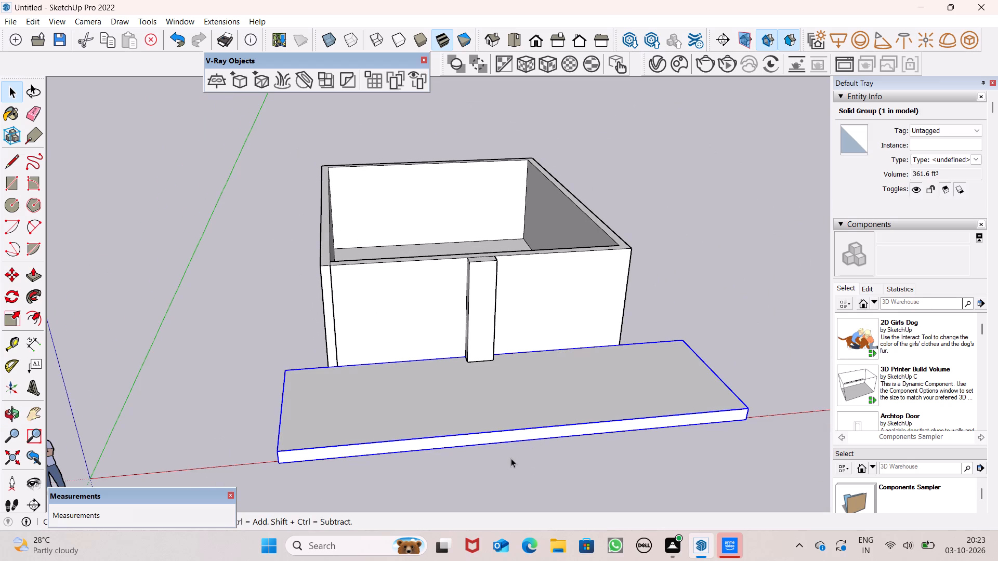
key("m")
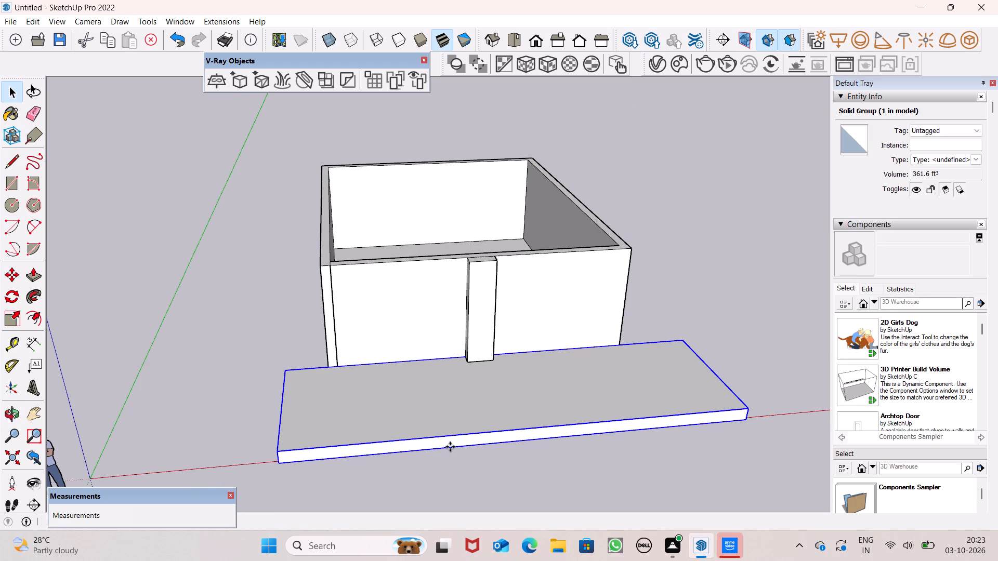
key("Return")
left_click_drag(429, 437, 661, 488)
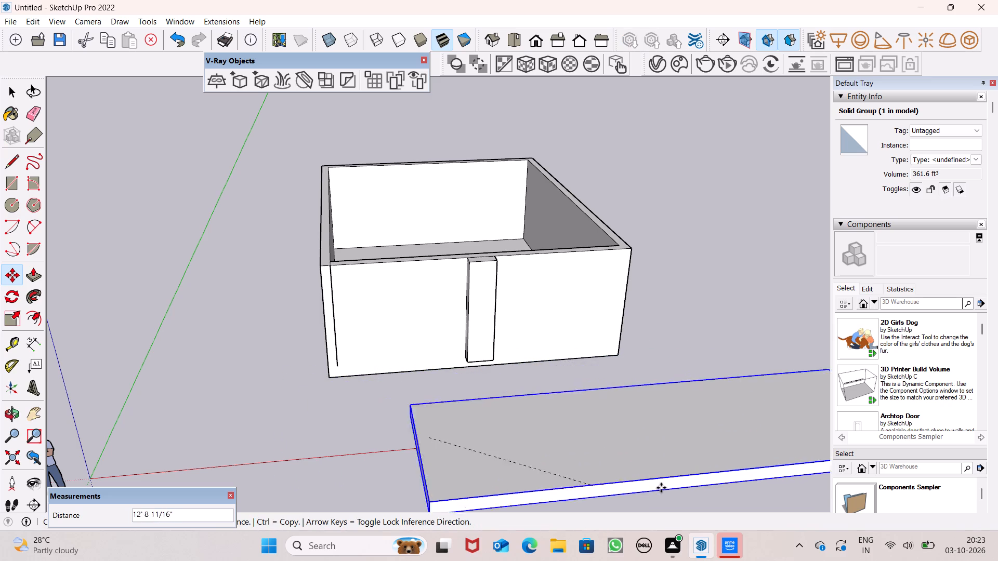
left_click_drag(661, 488, 791, 461)
left_click(791, 461)
key("space")
key("space")
left_click(687, 328)
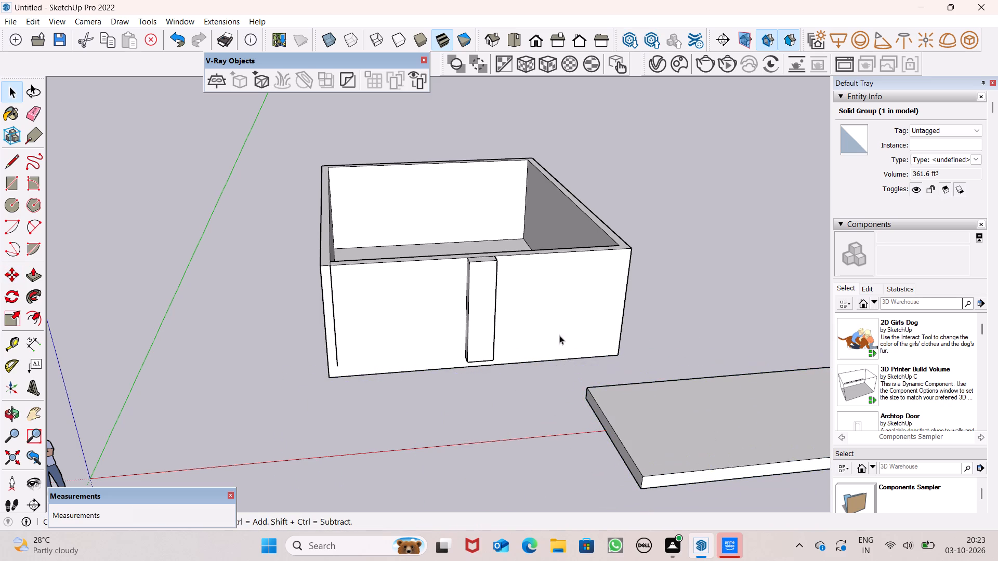
Draw a 9" horizontal line on the front wall from the vertical line's lower end to the wall's outer edge nearest the origin.
scroll(352, 338, "up", 8)
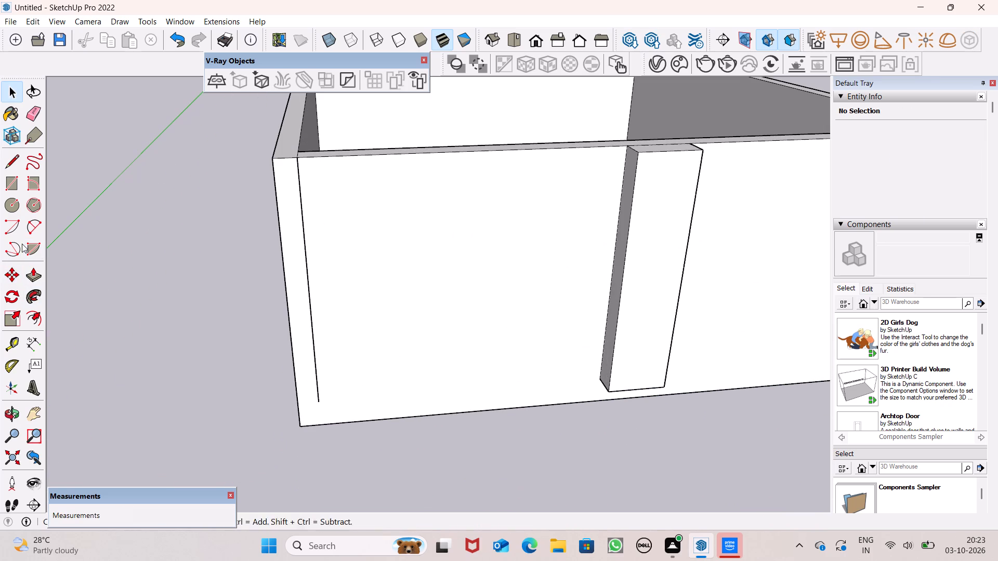
left_click(8, 168)
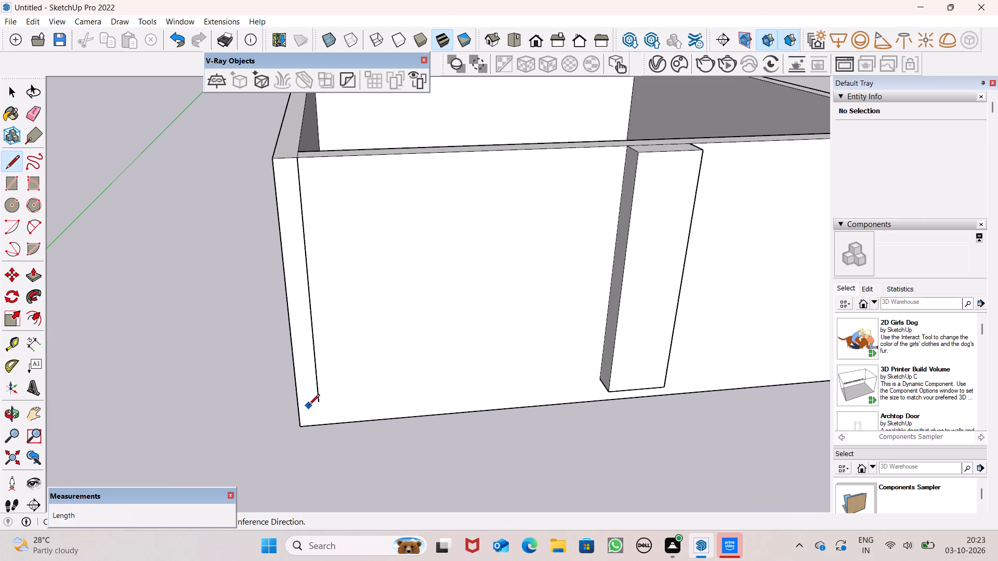
left_click(319, 397)
left_click(298, 401)
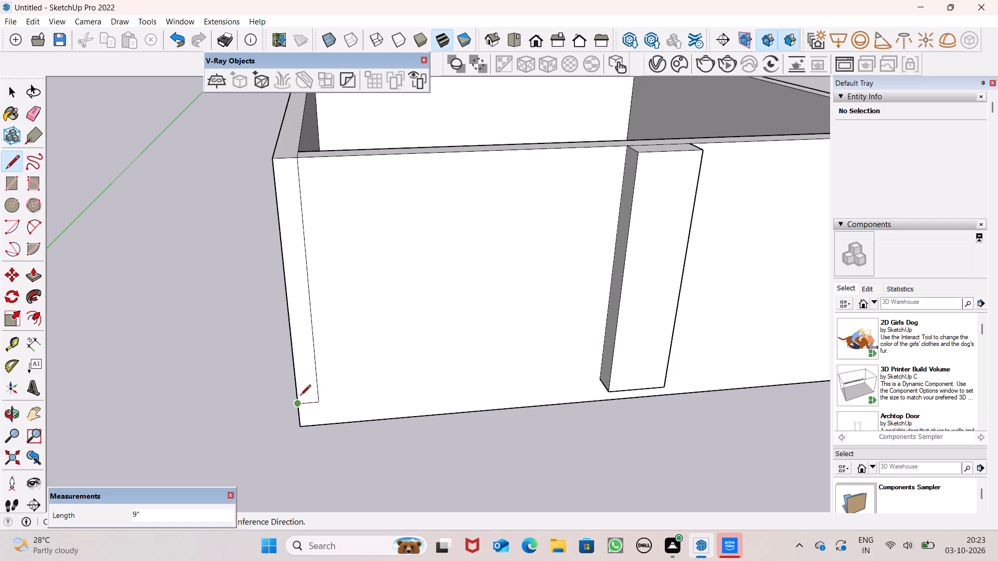
key("space")
Place a Tape Measure guide 1' above the front wall's bottom edge, parallel to it.
scroll(235, 332, "down", 8)
middle_click_drag(401, 402, 385, 318)
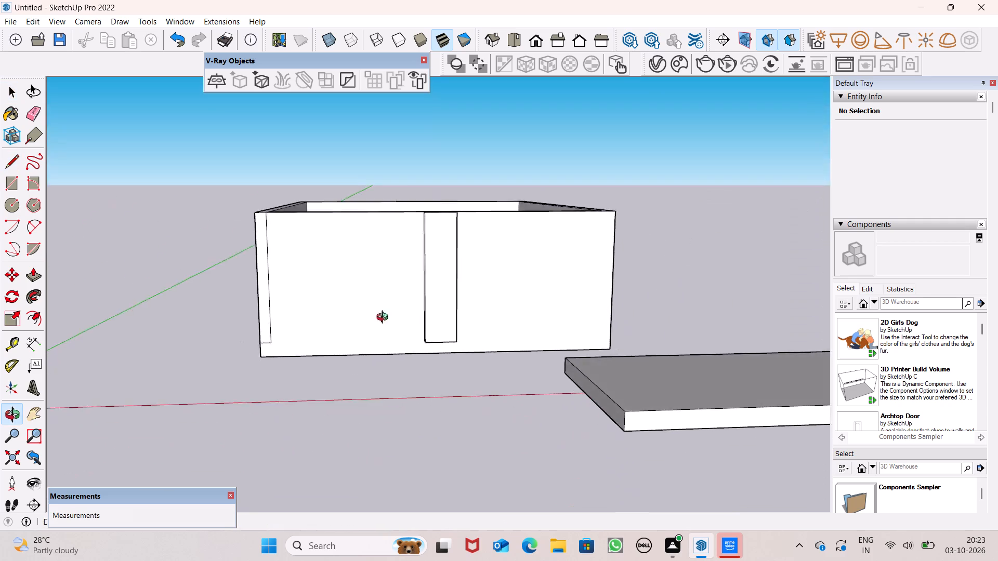
middle_click_drag(385, 318, 379, 300)
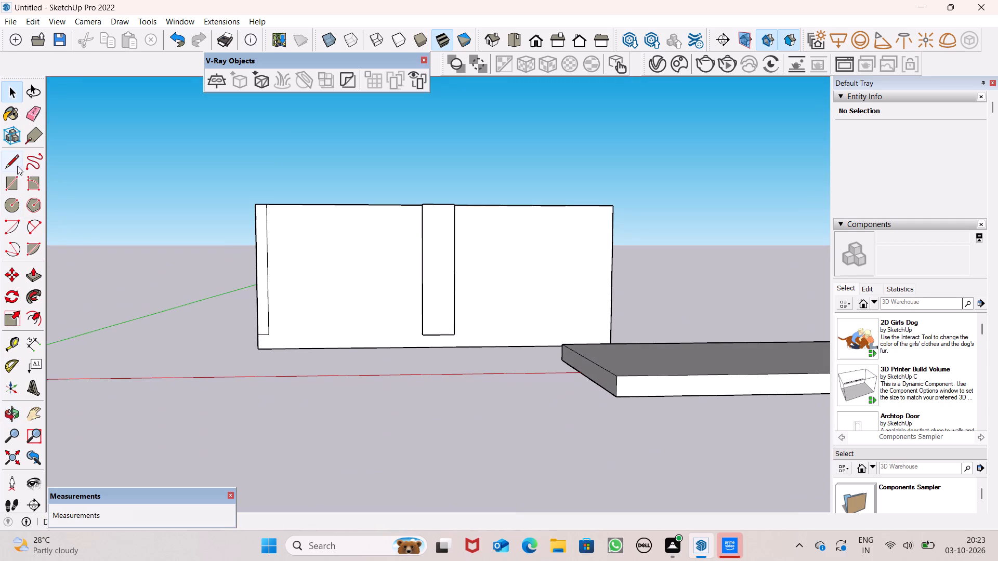
left_click(14, 164)
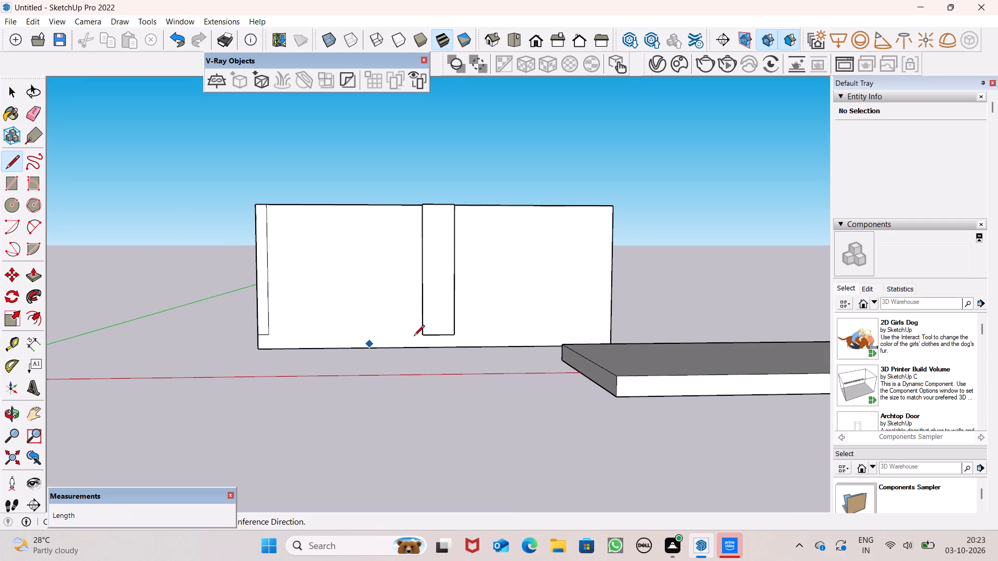
scroll(316, 308, "down", 4)
middle_click_drag(332, 354, 303, 469)
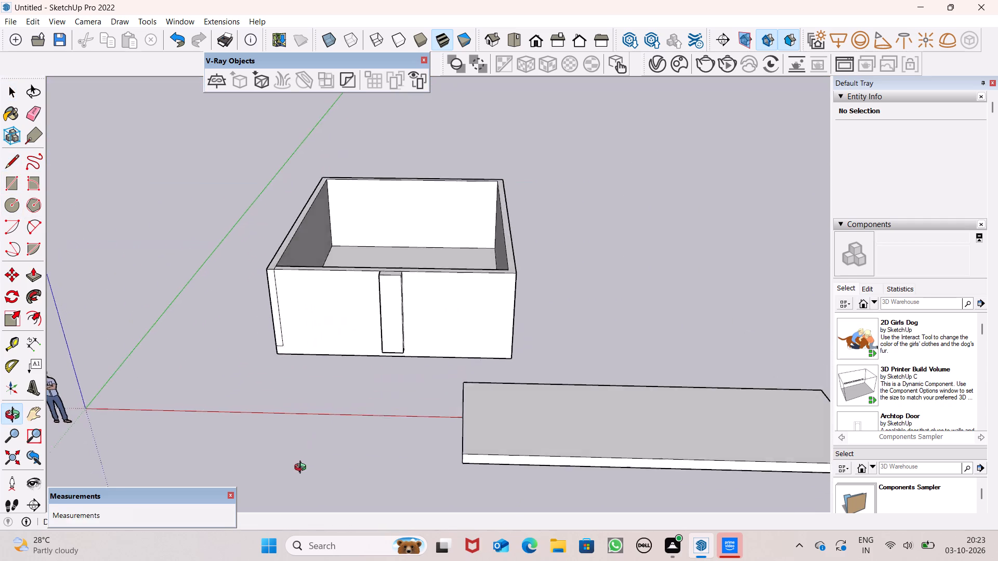
middle_click_drag(303, 469, 295, 465)
left_click(17, 341)
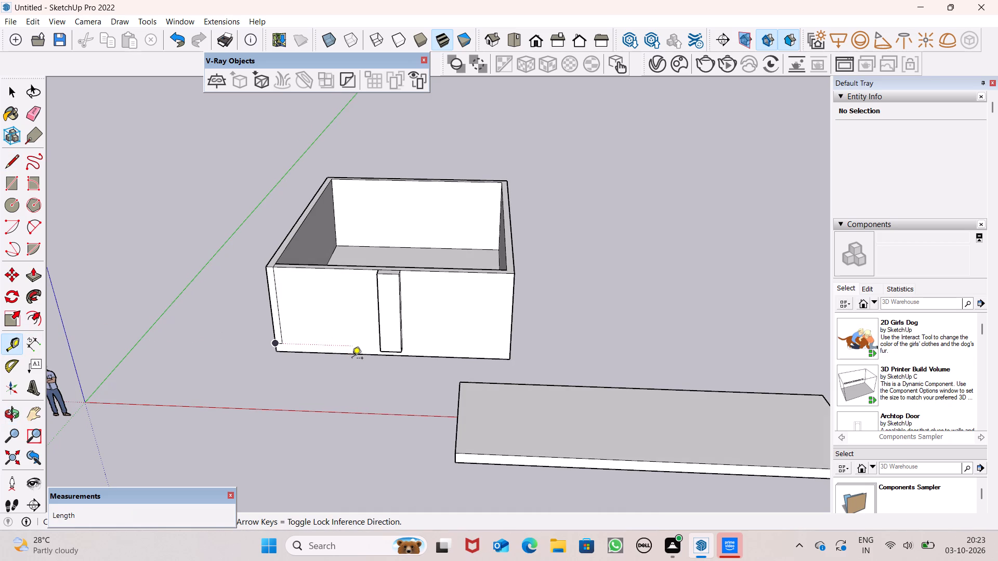
scroll(346, 362, "up", 10)
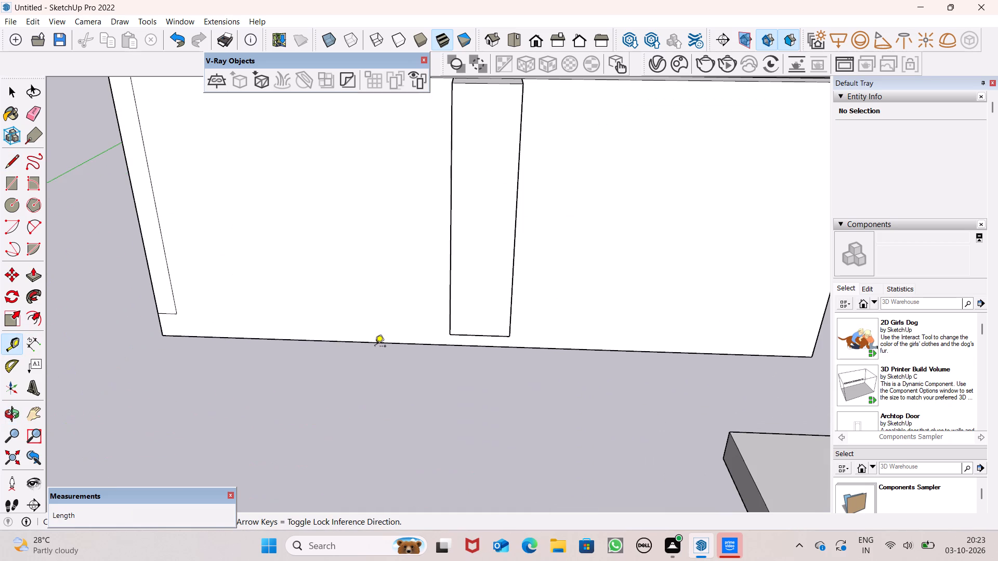
left_click_drag(377, 345, 379, 336)
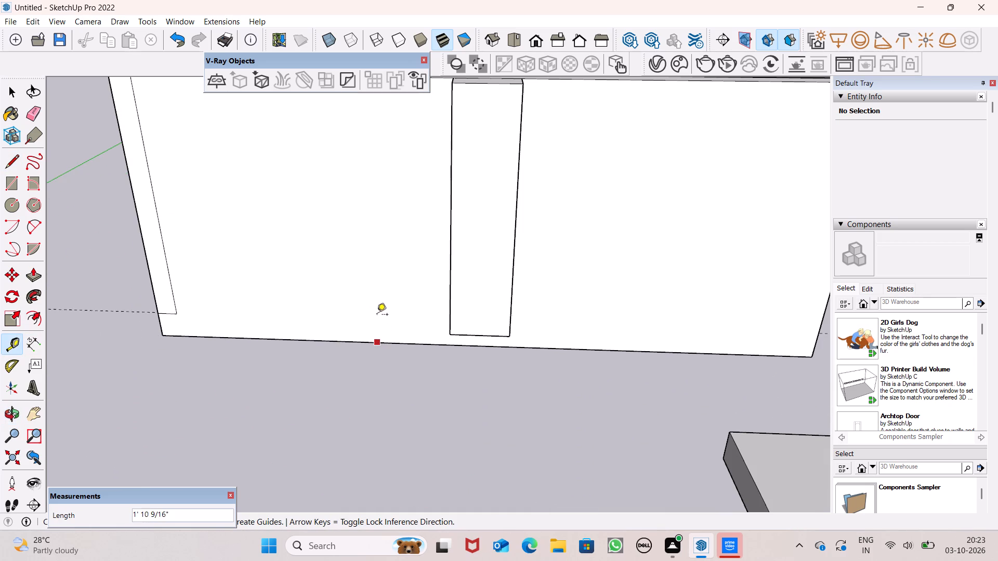
type("1'")
key("Return")
key("space")
Draw a 9" line on the wall top from the inner front corner farthest from the origin to the front wall's outer edge.
scroll(297, 312, "down", 4)
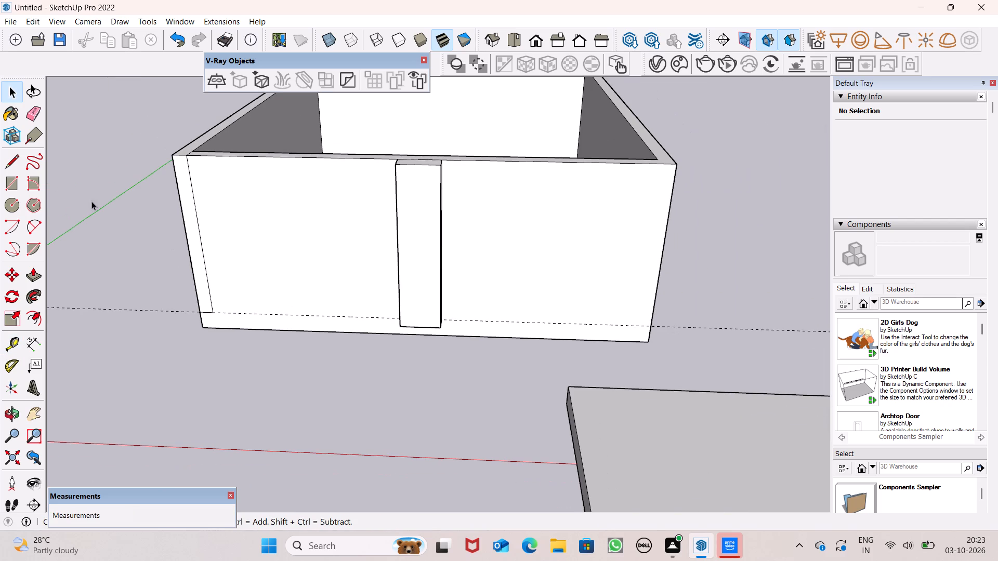
left_click(15, 161)
scroll(661, 151, "up", 6)
left_click(653, 167)
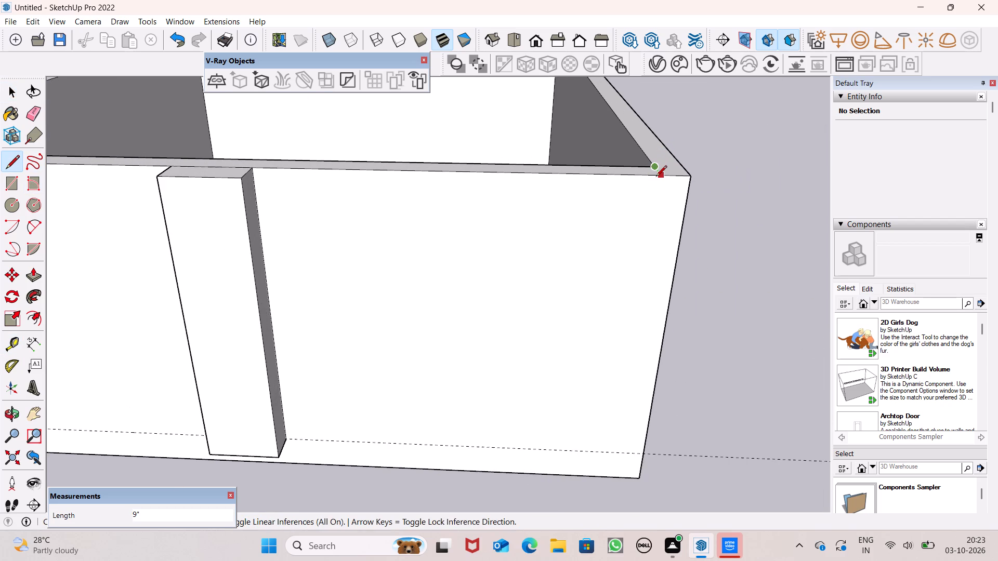
left_click(656, 177)
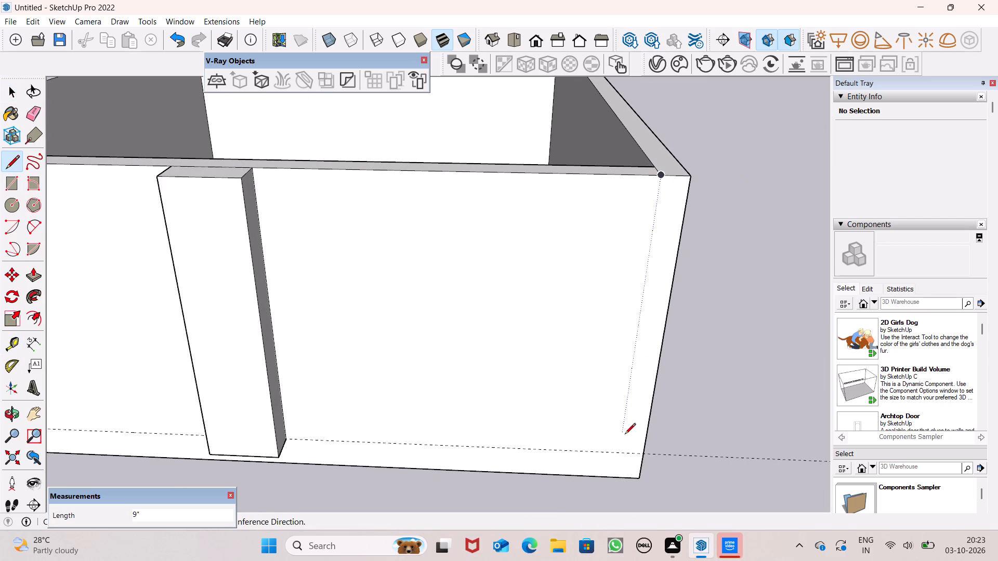
Draw a vertical line on the front wall from the 1' guide up to the outer end of the new 9" line.
left_click(625, 452)
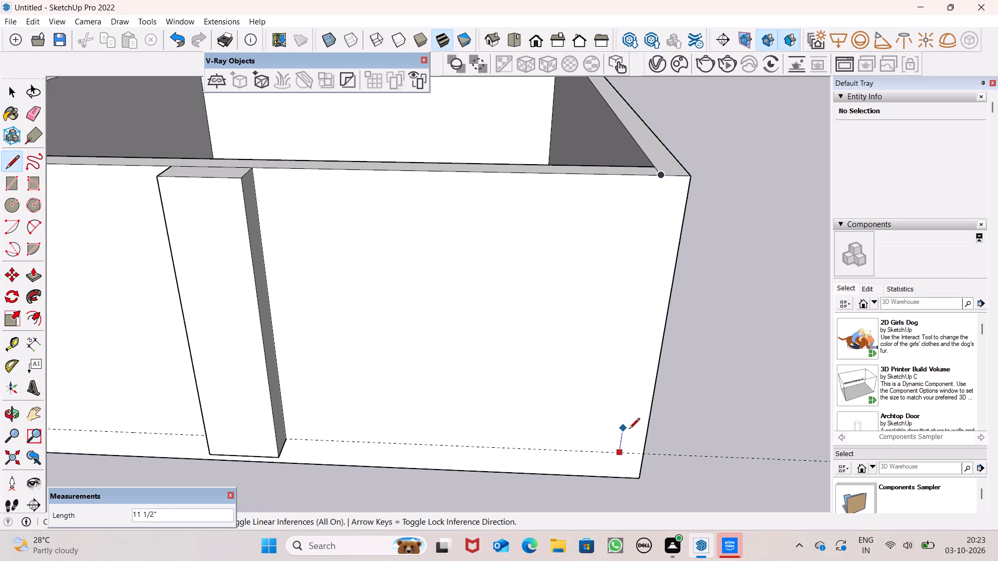
left_click(665, 177)
key("space")
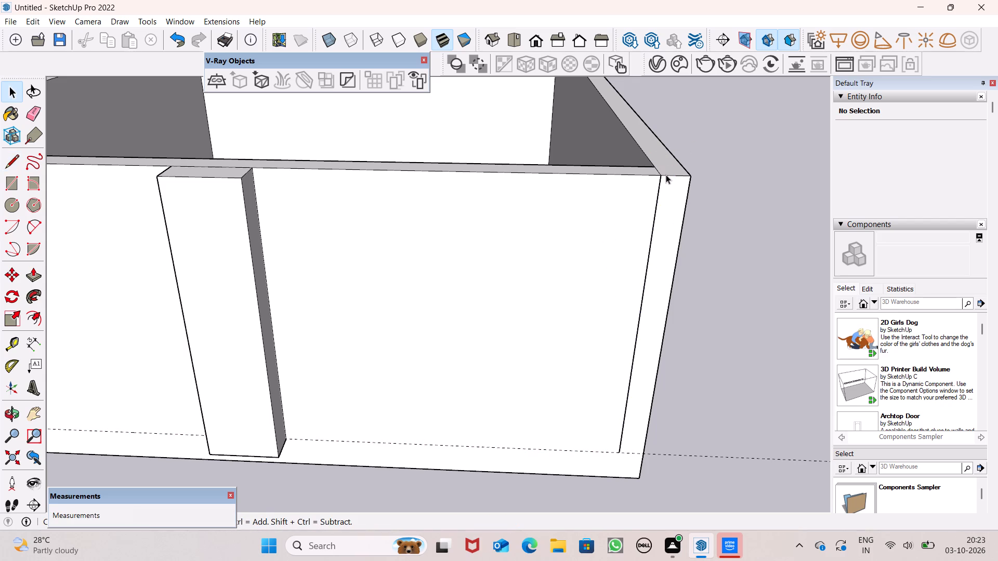
Draw a horizontal line along the guide from this vertical line's lower end to the front wall's far outer edge.
left_click(8, 164)
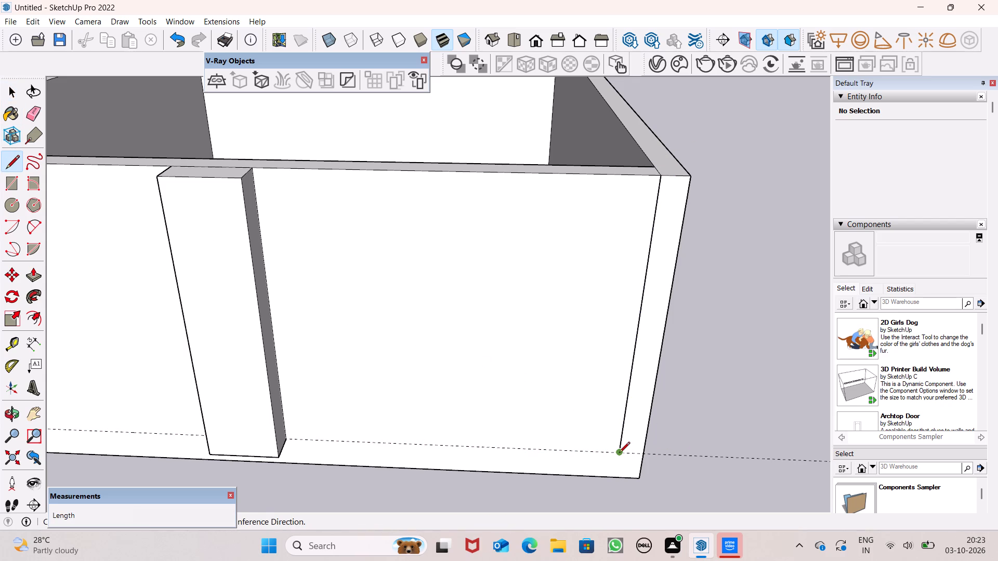
left_click(619, 453)
left_click(643, 449)
key("space")
Examine the room from the front and above, checking the front wall's end divisions, pillar and guide.
scroll(750, 215, "down", 7)
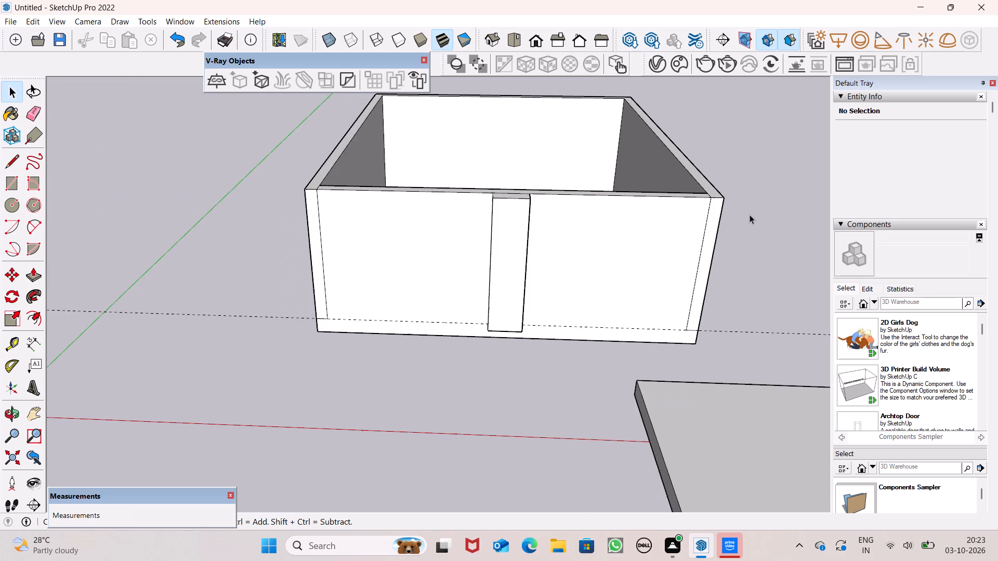
scroll(750, 215, "down", 2)
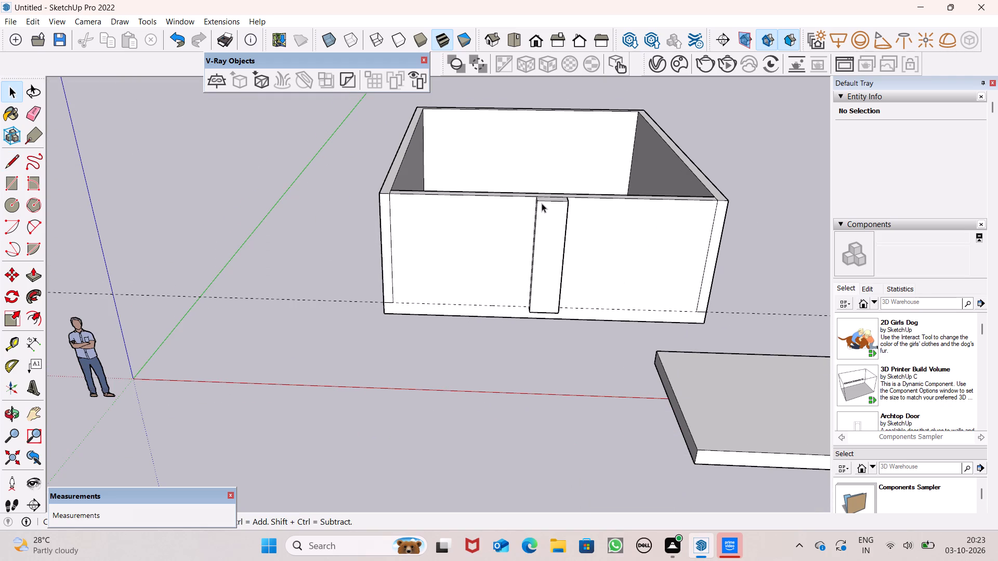
scroll(543, 266, "up", 1)
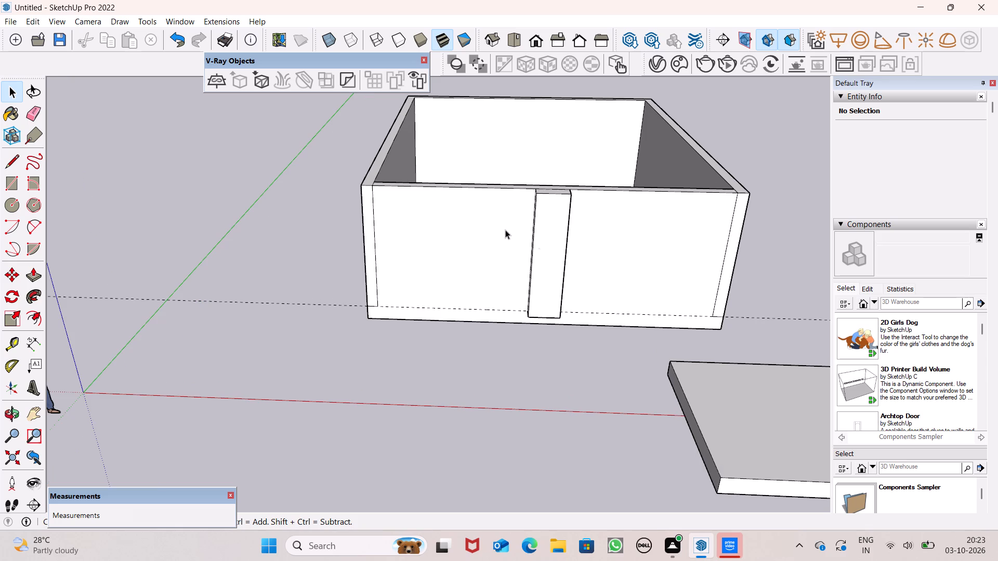
scroll(417, 183, "down", 1)
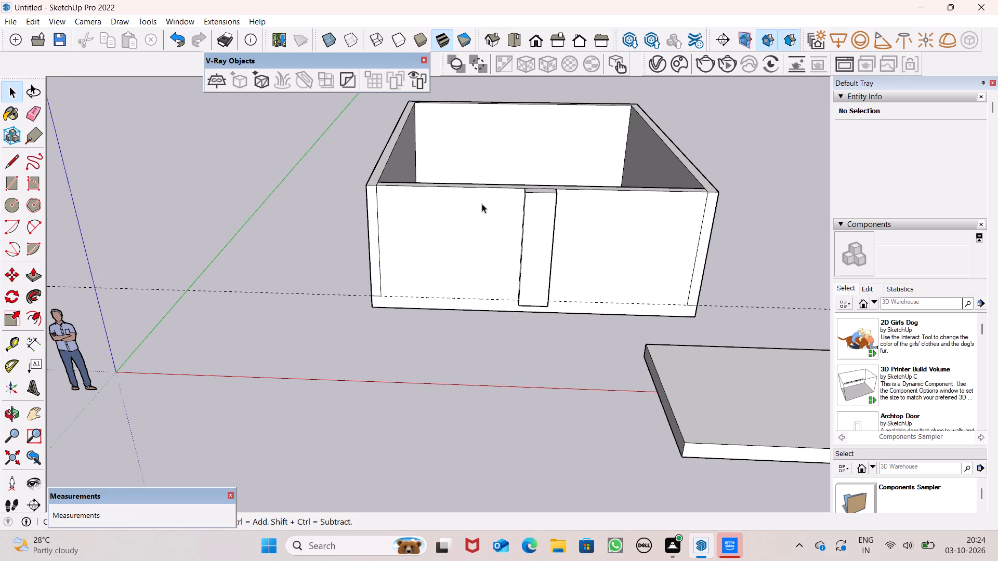
middle_click_drag(482, 205, 488, 286)
scroll(479, 239, "down", 3)
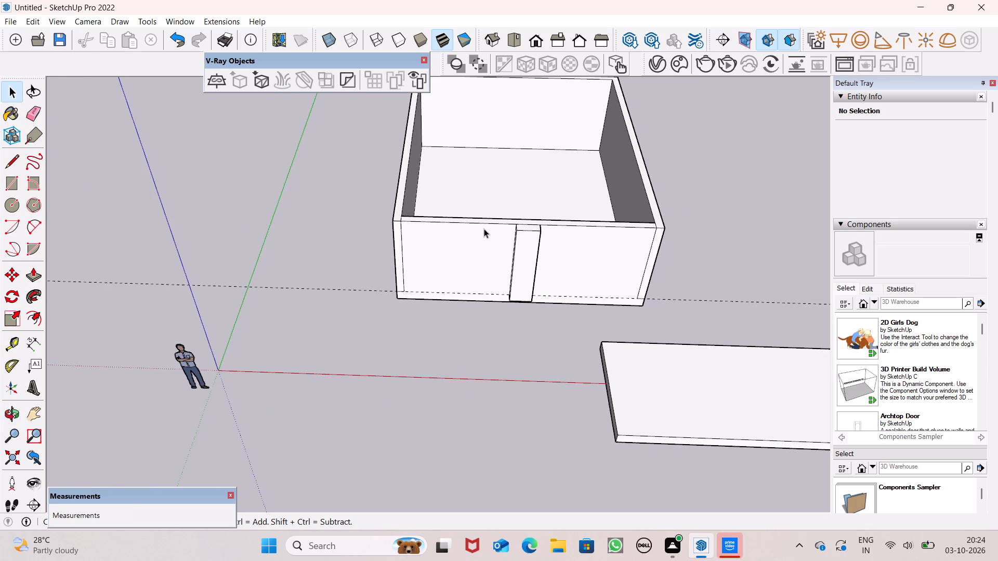
middle_click_drag(488, 230, 481, 245)
scroll(495, 189, "down", 6)
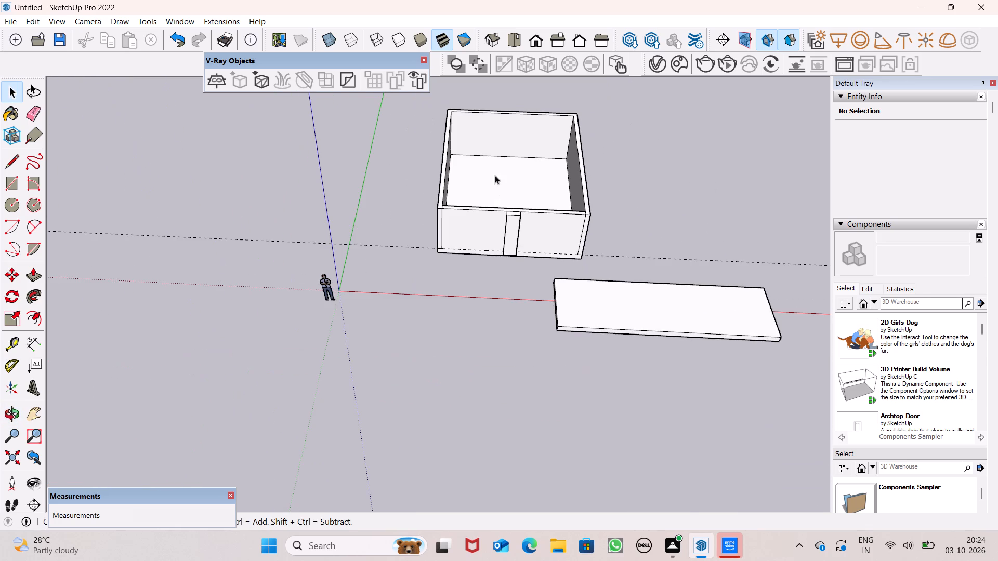
scroll(513, 116, "up", 6)
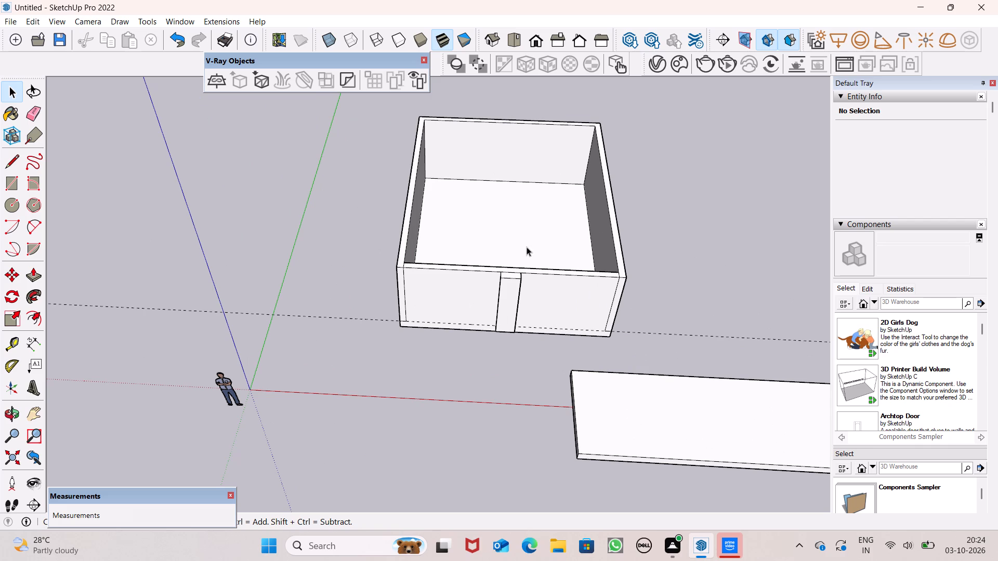
scroll(527, 264, "up", 1)
middle_click_drag(524, 249, 523, 249)
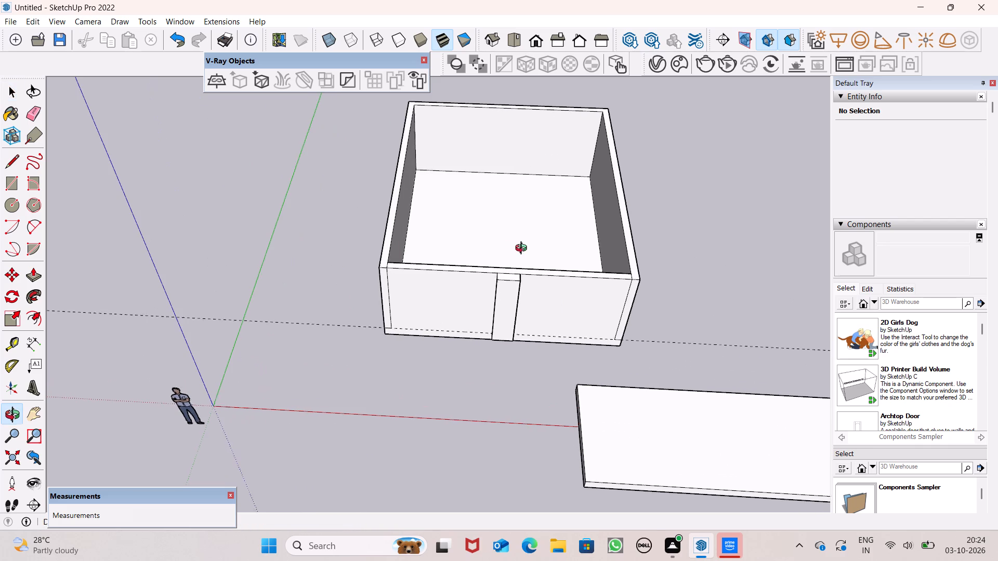
middle_click_drag(523, 249, 521, 222)
scroll(521, 222, "up", 1)
scroll(476, 134, "up", 2)
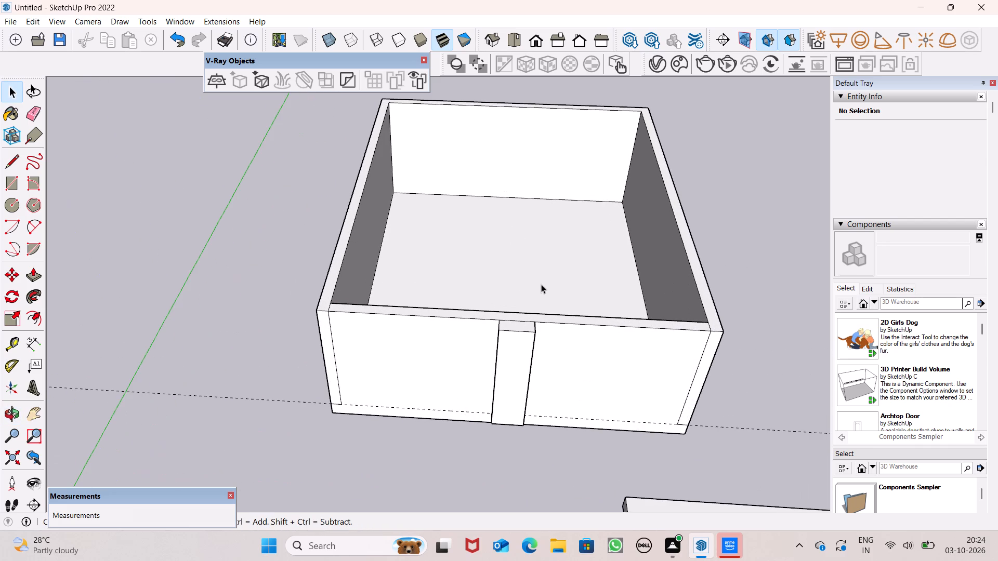
middle_click_drag(532, 273, 542, 223)
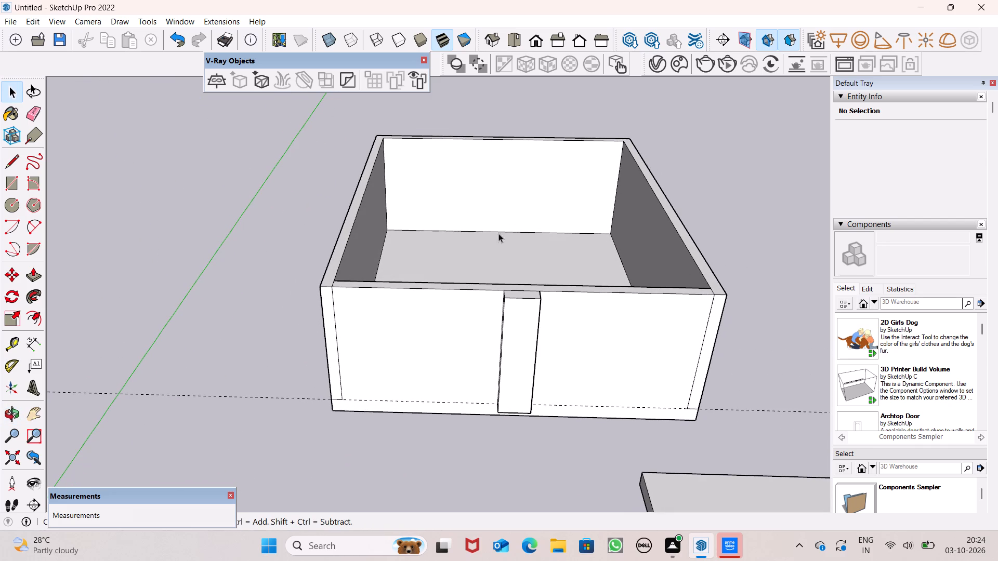
Erase the two short 9" lines crossing the wall top at the front wall's inner corners.
left_click(34, 278)
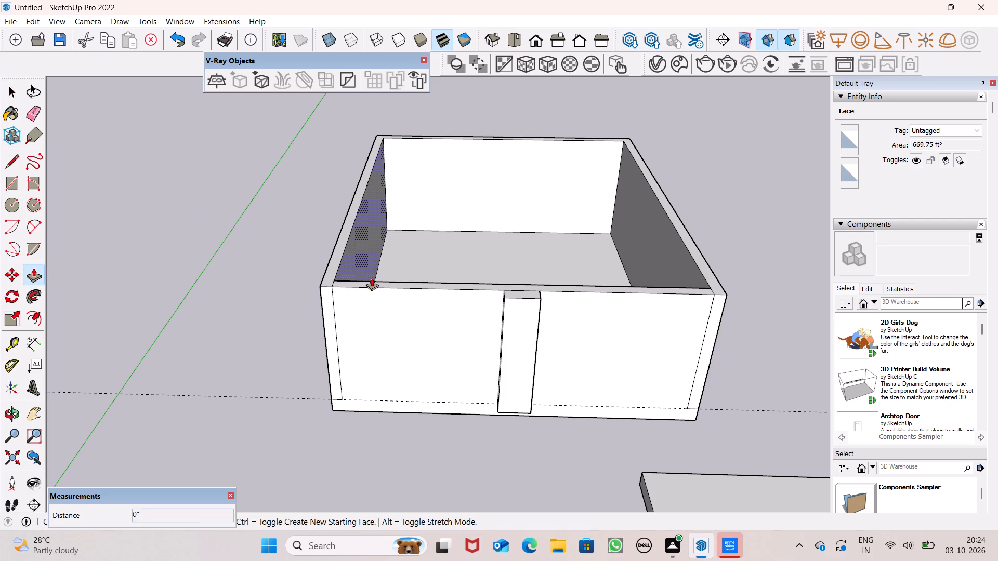
left_click(38, 113)
scroll(293, 292, "up", 11)
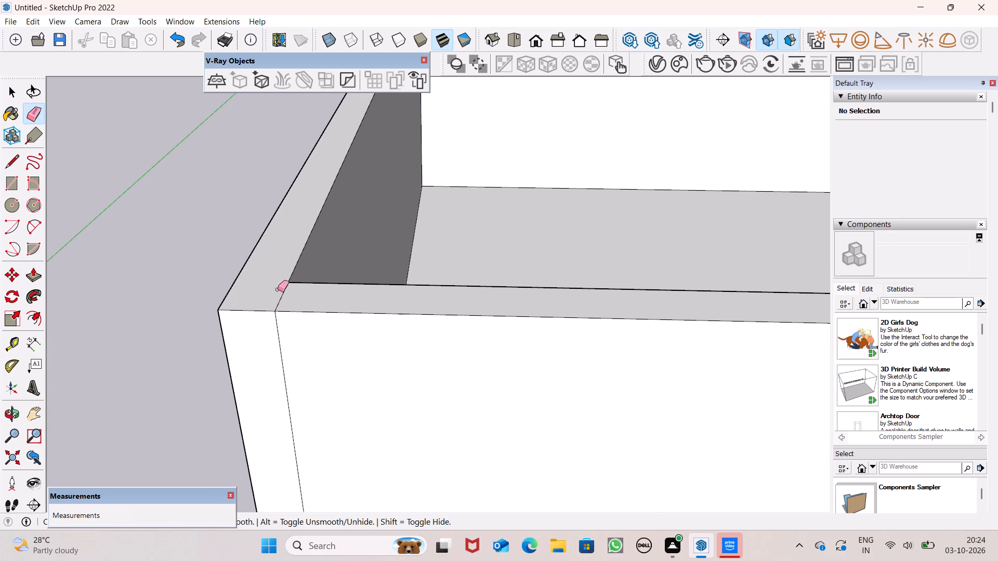
left_click_drag(277, 292, 305, 298)
scroll(291, 239, "down", 18)
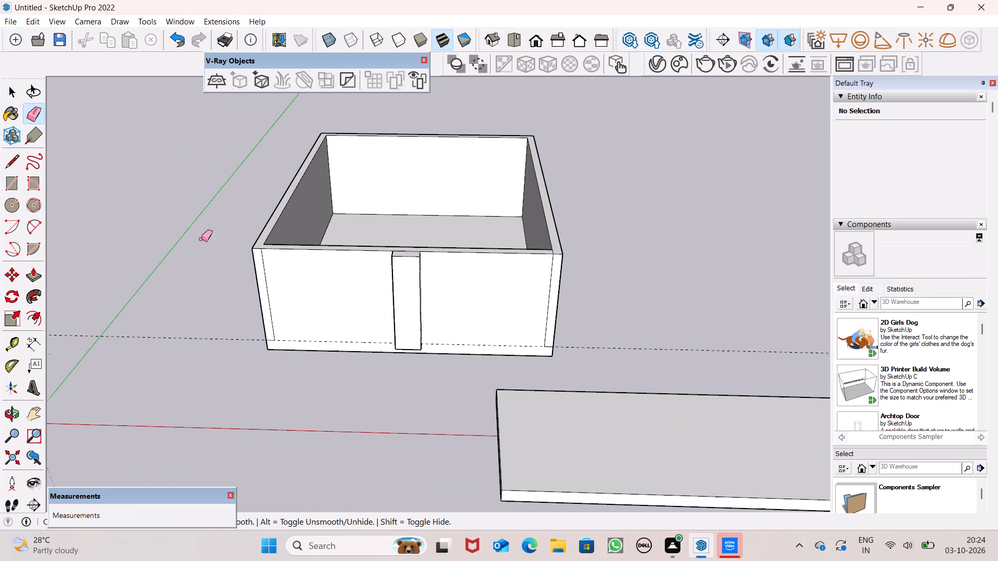
scroll(456, 250, "up", 8)
scroll(612, 255, "up", 5)
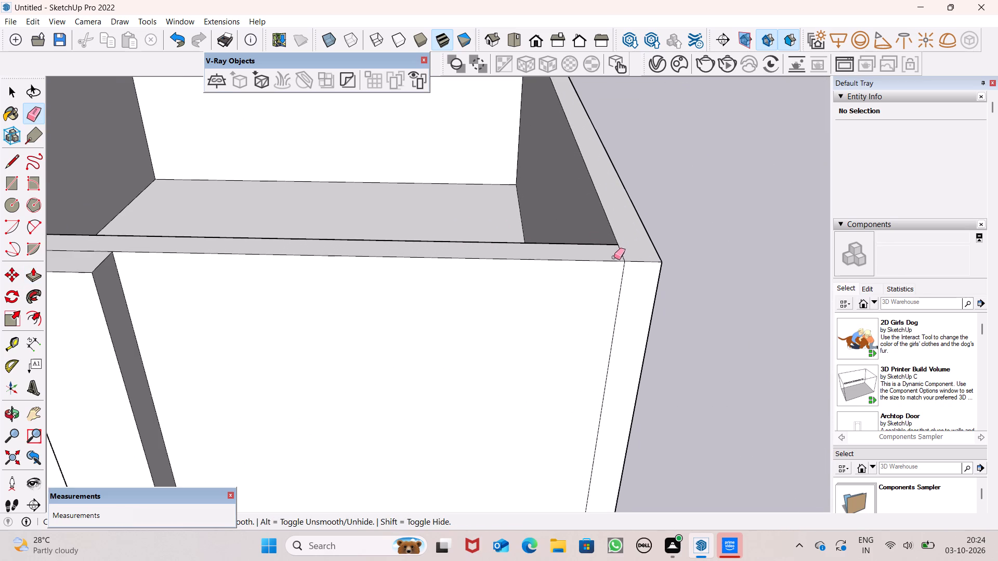
left_click_drag(625, 257, 616, 257)
key("space")
scroll(612, 205, "down", 14)
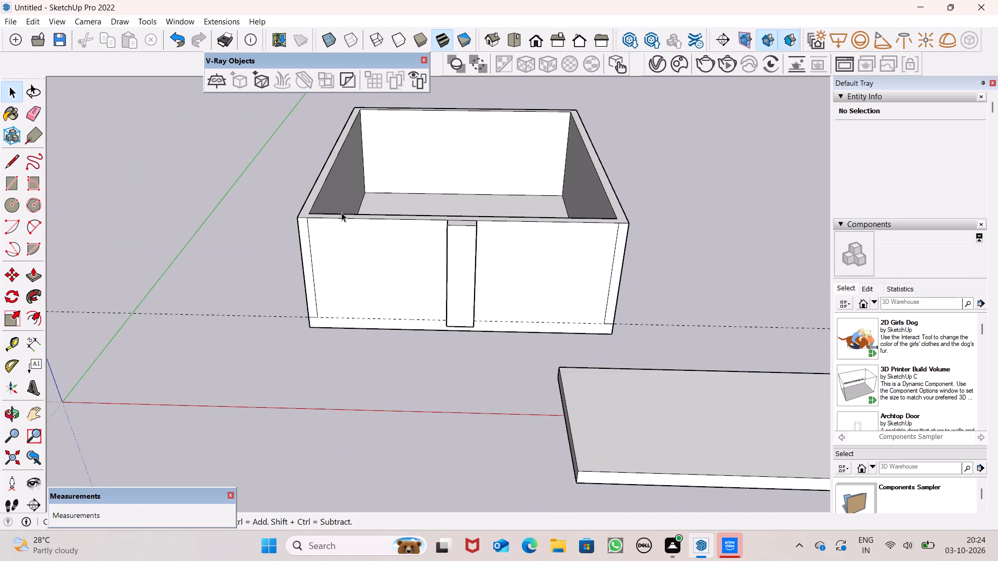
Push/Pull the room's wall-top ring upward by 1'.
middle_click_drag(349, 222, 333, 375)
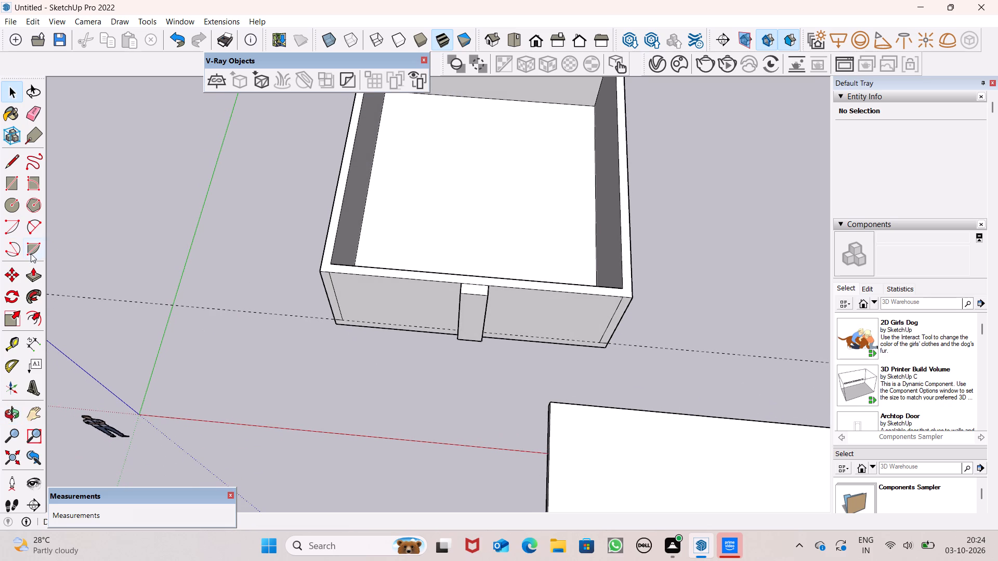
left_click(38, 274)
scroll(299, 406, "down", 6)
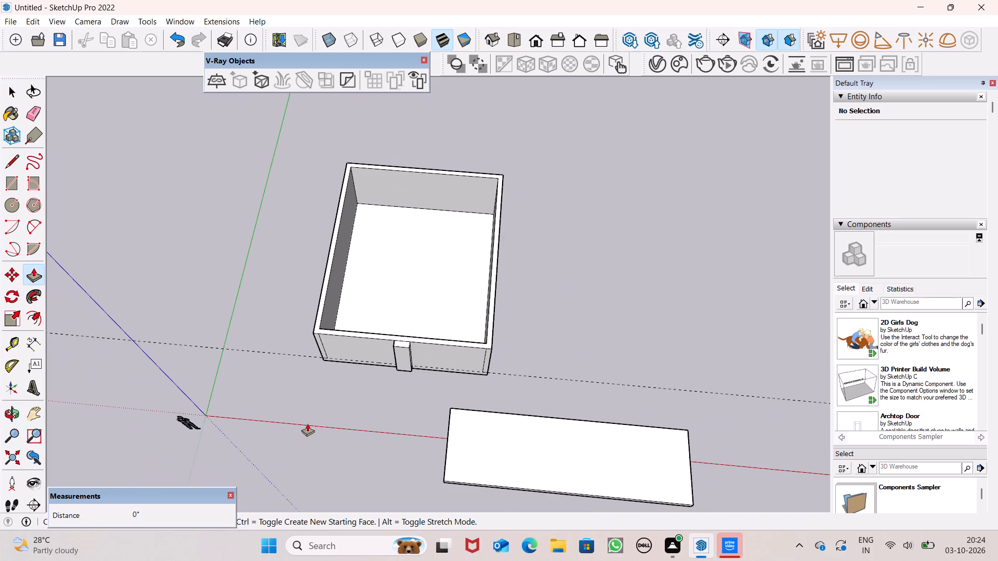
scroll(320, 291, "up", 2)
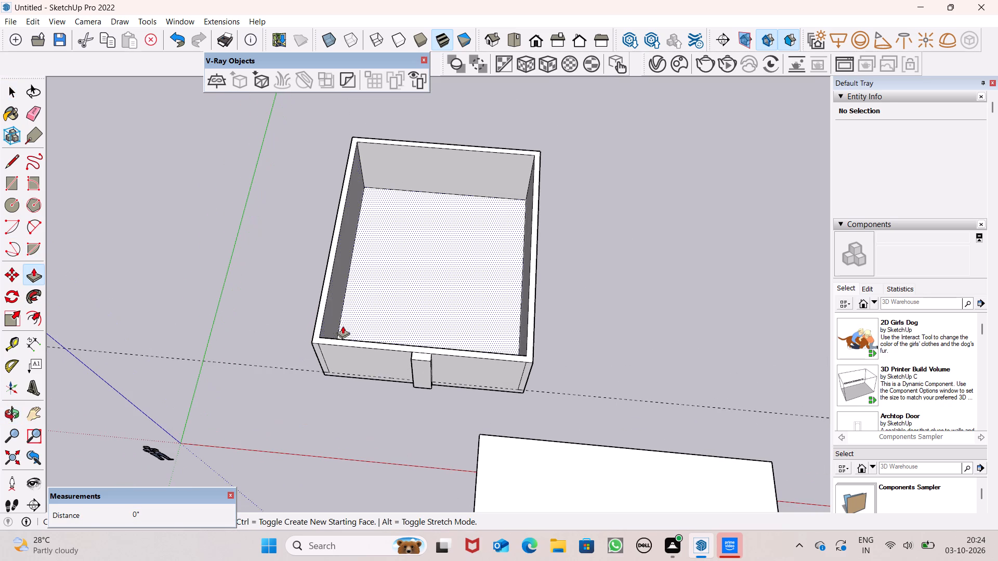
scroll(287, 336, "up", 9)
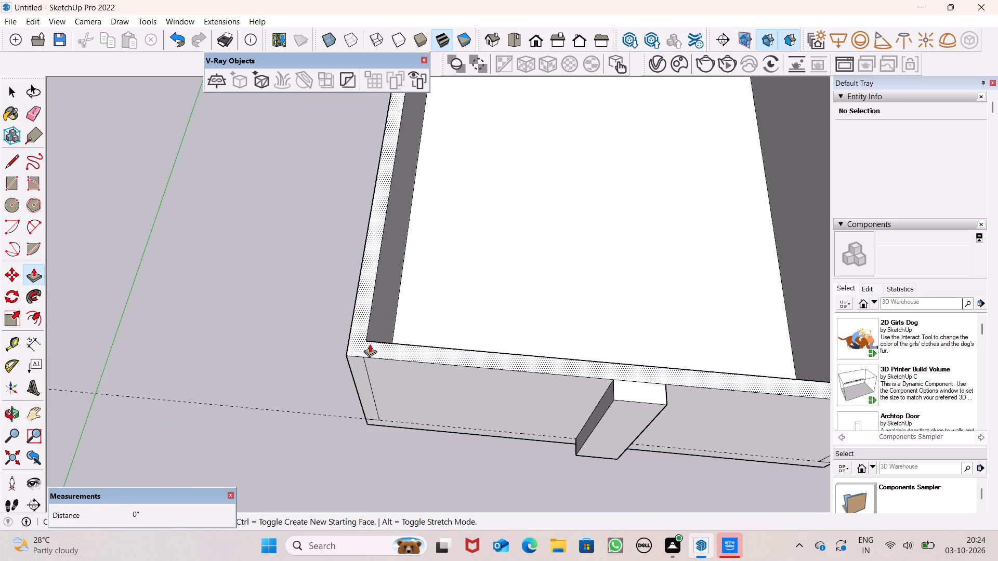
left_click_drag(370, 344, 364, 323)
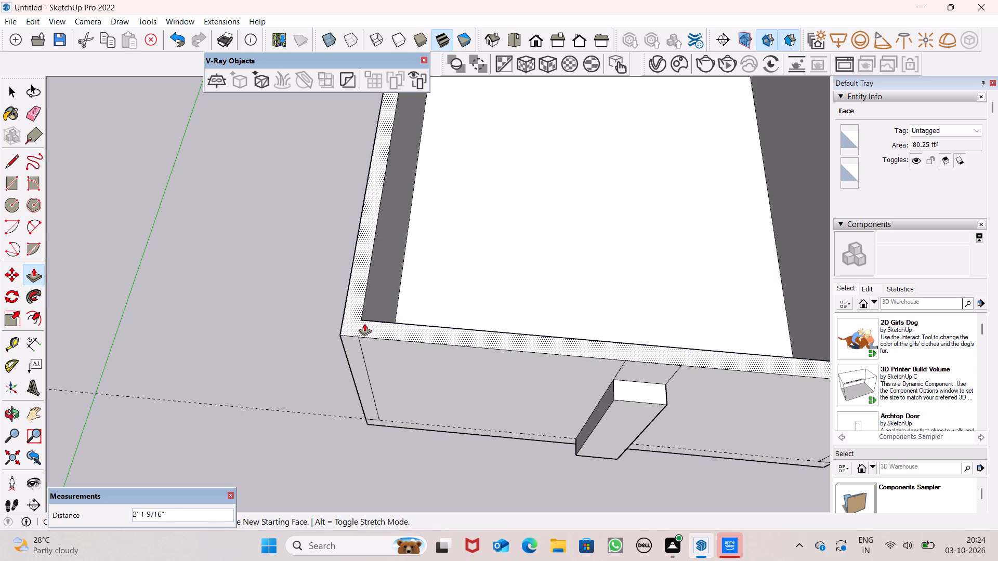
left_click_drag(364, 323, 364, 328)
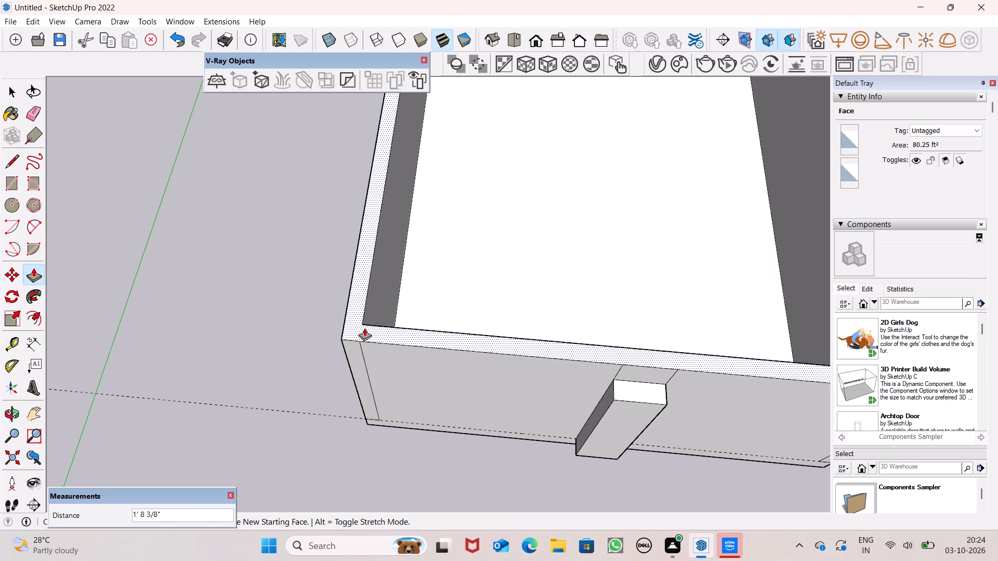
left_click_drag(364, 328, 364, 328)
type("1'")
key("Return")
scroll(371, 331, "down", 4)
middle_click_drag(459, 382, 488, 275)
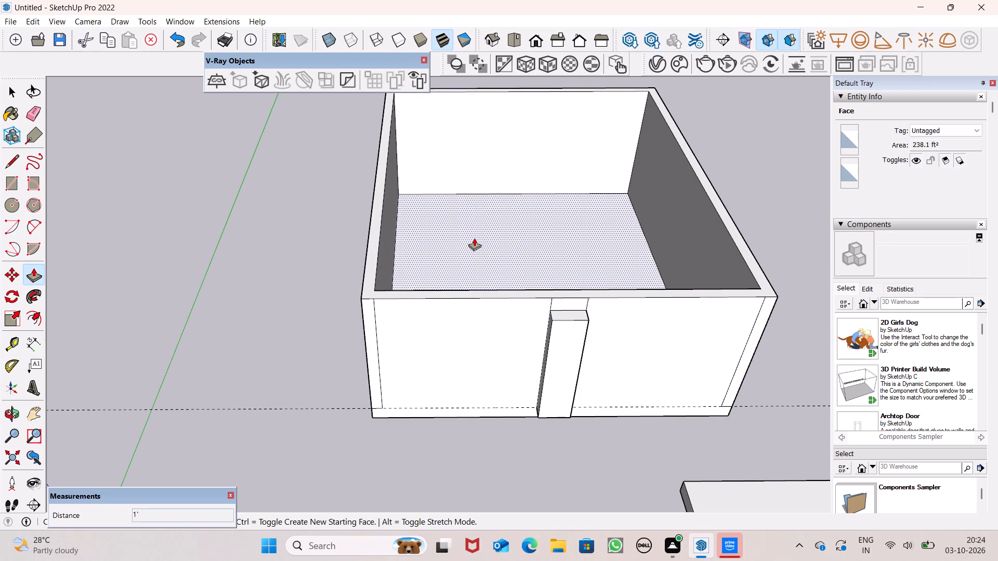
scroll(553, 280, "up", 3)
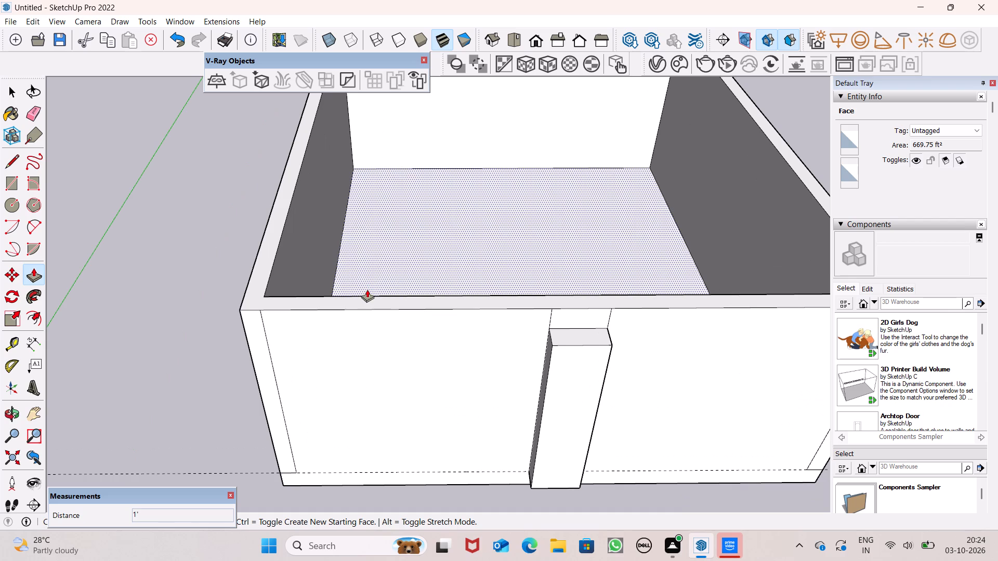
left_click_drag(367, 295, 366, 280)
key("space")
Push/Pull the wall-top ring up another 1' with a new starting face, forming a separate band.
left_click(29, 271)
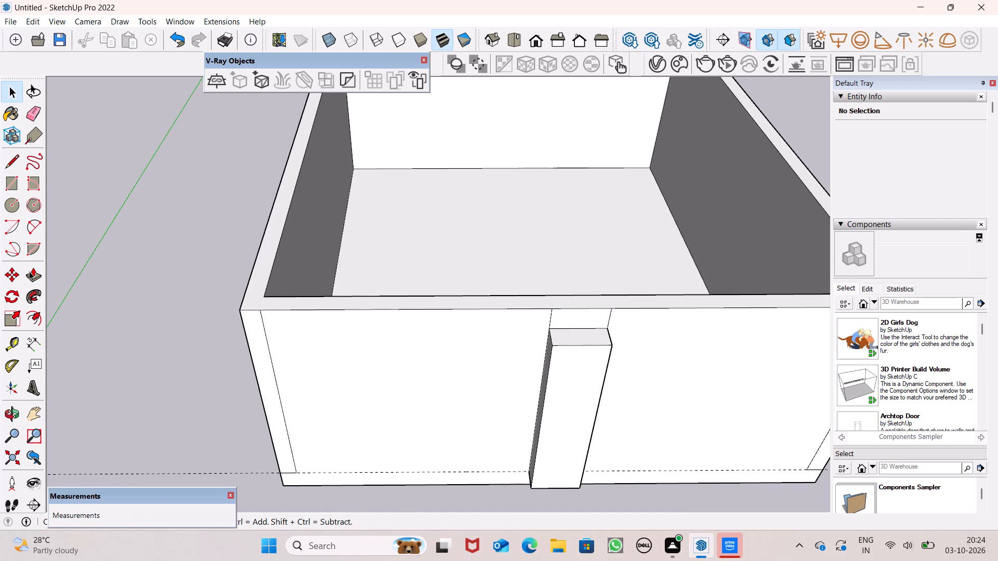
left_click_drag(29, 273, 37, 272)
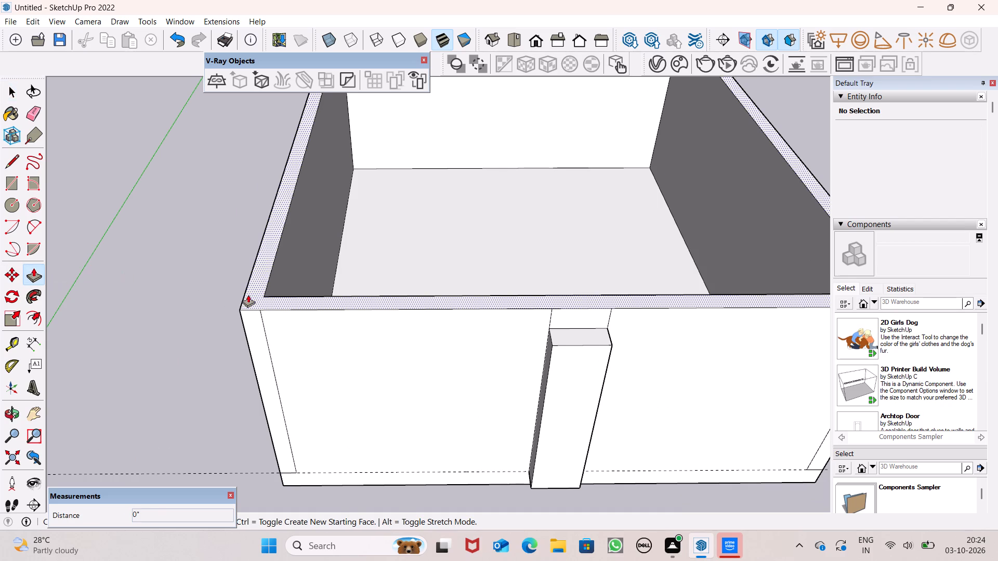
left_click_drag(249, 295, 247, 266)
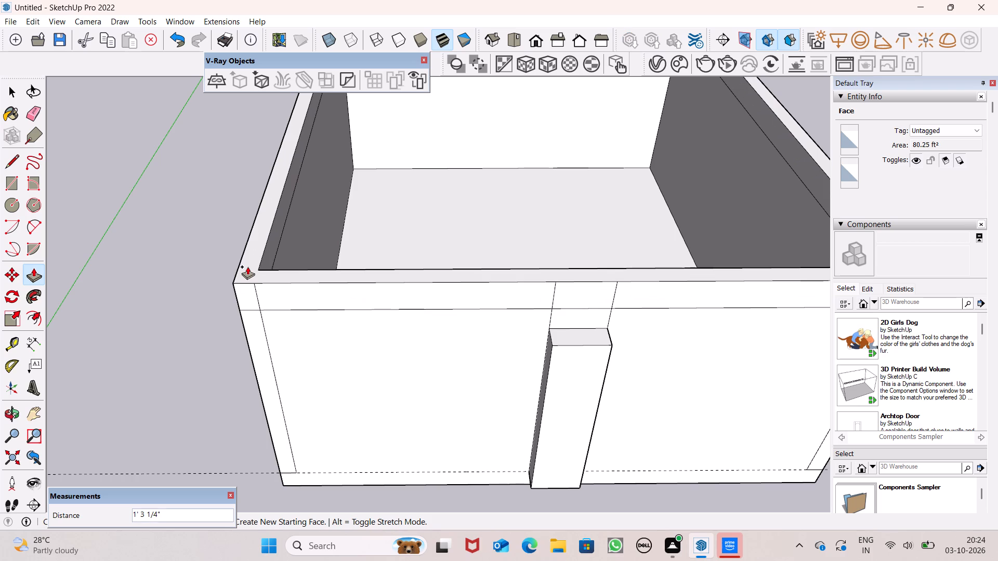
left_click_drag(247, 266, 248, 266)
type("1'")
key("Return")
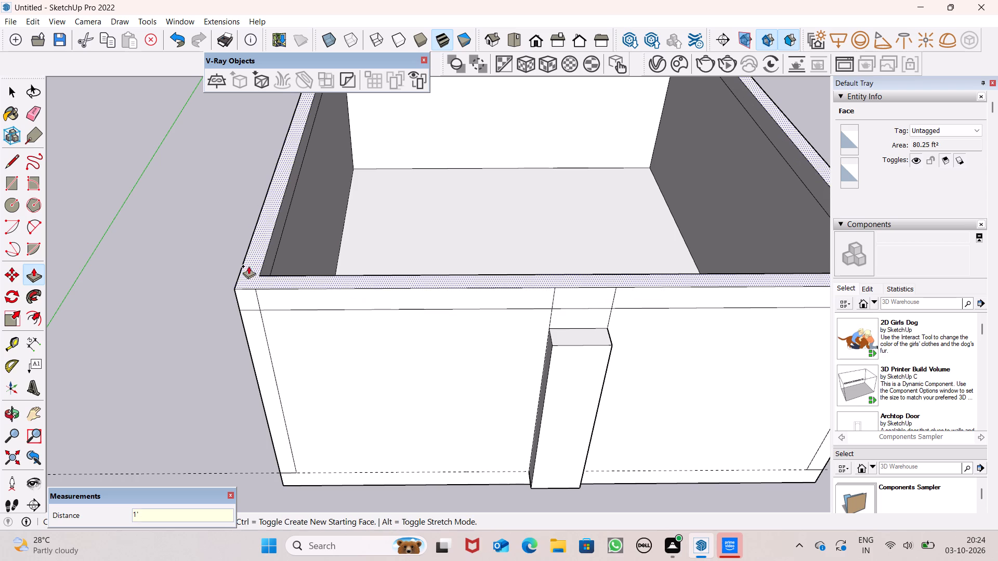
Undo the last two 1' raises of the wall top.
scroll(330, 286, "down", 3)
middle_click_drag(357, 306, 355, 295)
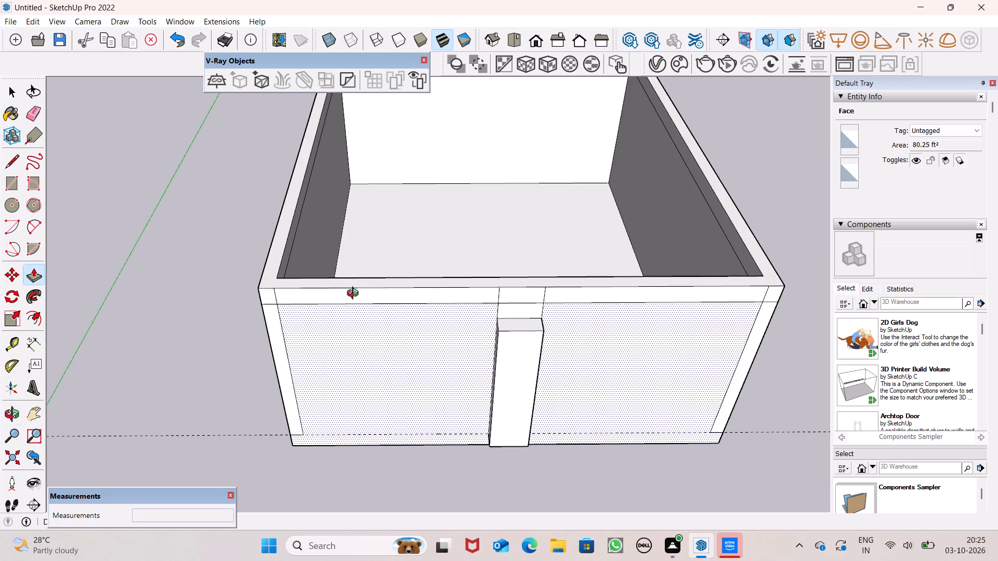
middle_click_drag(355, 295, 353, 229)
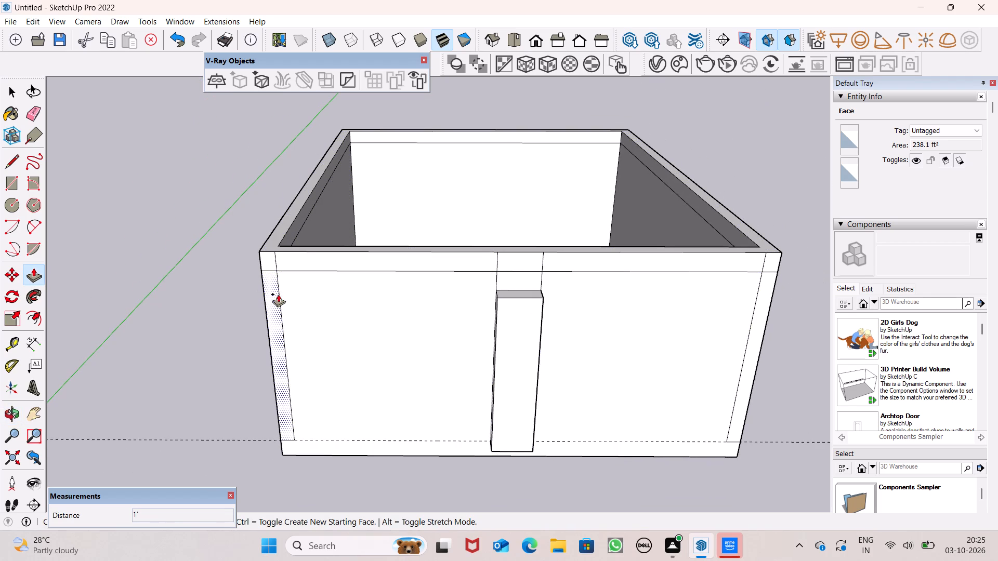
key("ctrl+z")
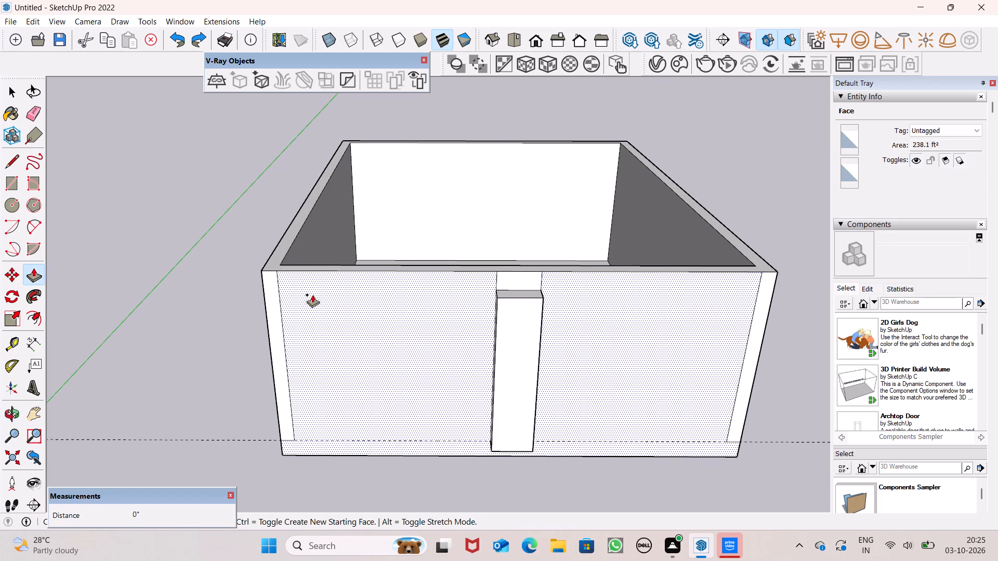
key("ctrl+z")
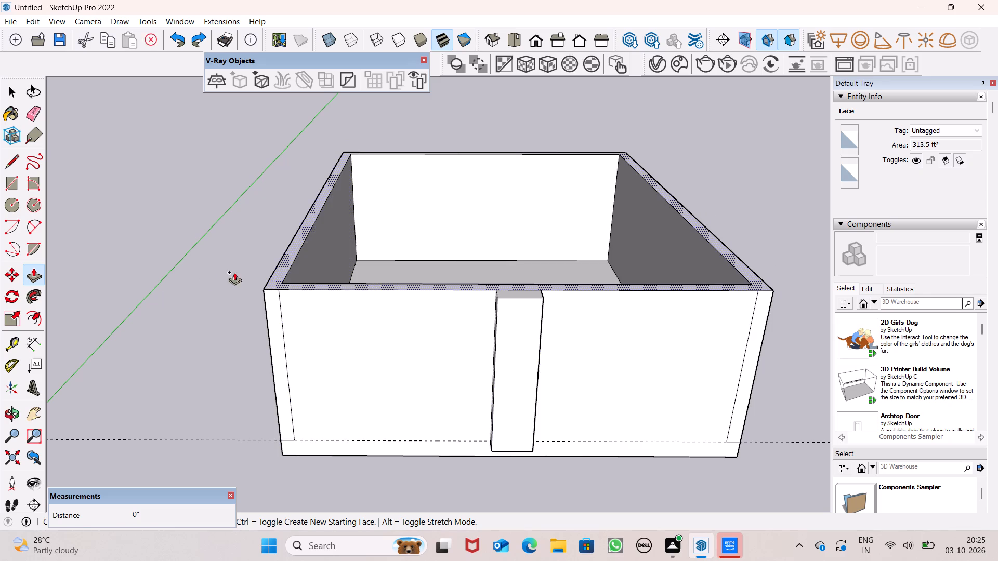
Push/Pull the wall-top ring up 1' from a new starting face, forming a separate band around the room.
left_click(30, 277)
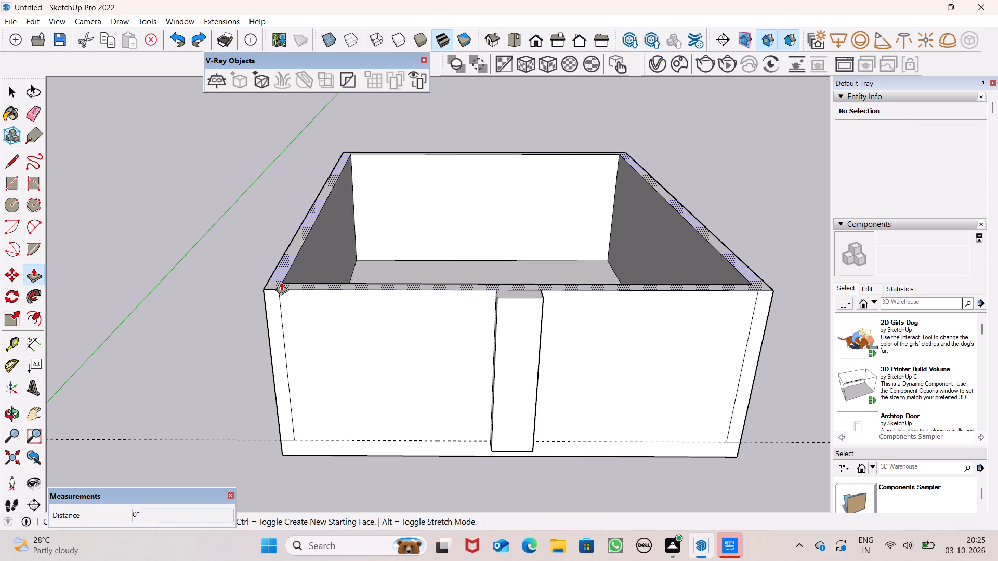
left_click_drag(282, 282, 278, 257)
key("1")
key("apostrophe")
key("Return")
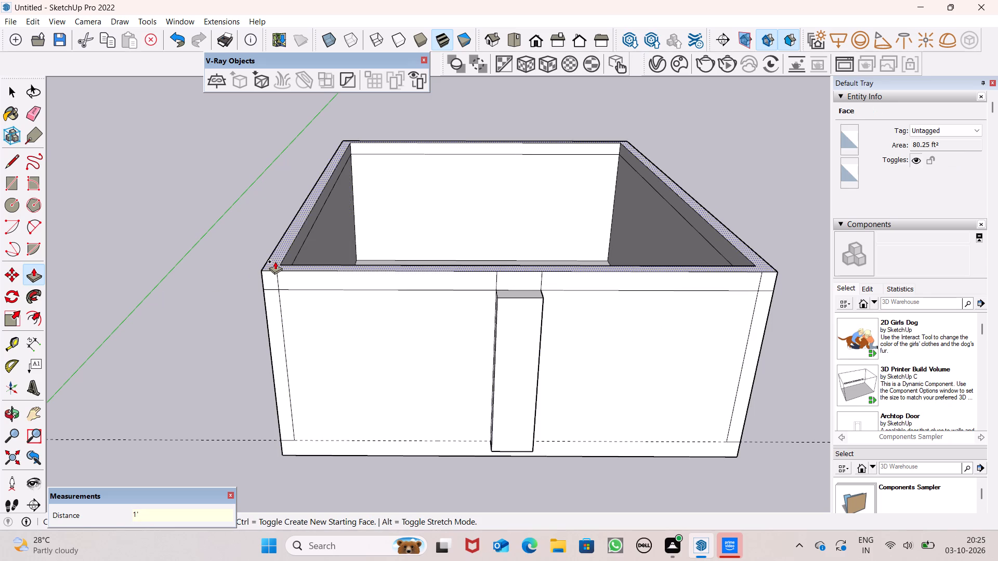
Push/Pull the raised wall top up a further 1' from a new starting face, forming a second band.
left_click_drag(275, 261, 277, 243)
key("1")
key("apostrophe")
key("Return")
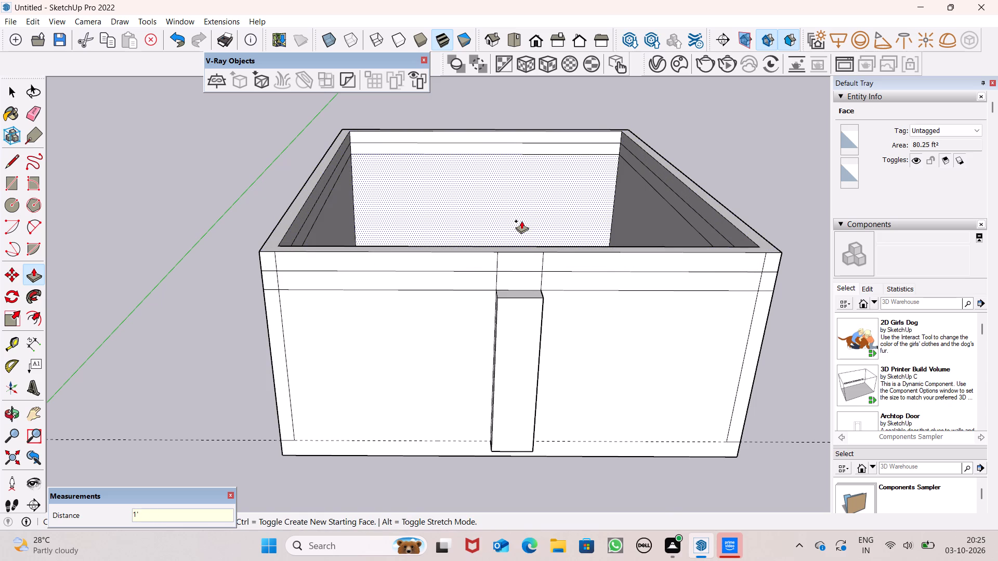
Erase the vertical lines crossing both 1' bands on the front wall, at its two ends and above the pillar.
scroll(521, 221, "down", 1)
middle_click_drag(515, 236, 511, 192)
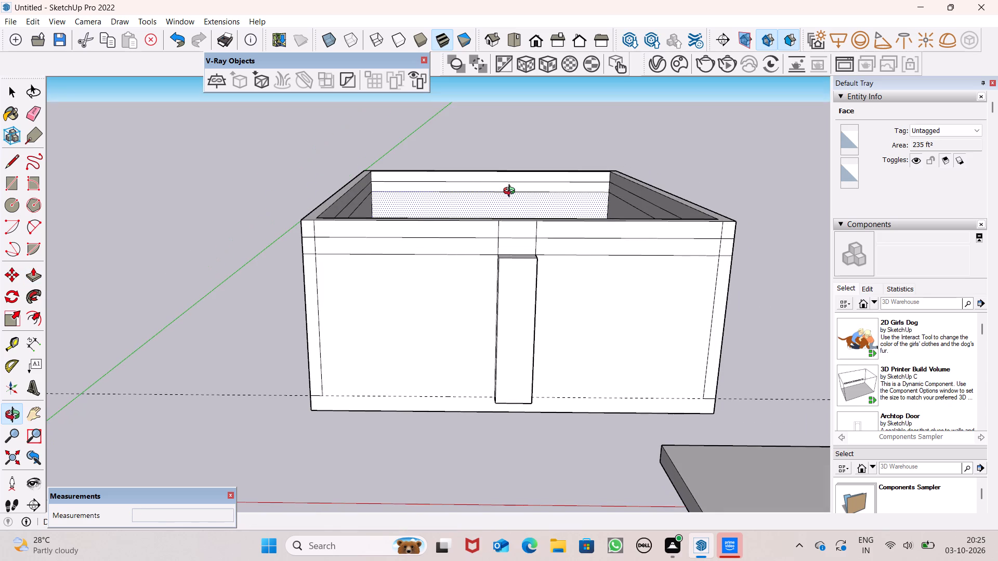
middle_click_drag(511, 192, 514, 200)
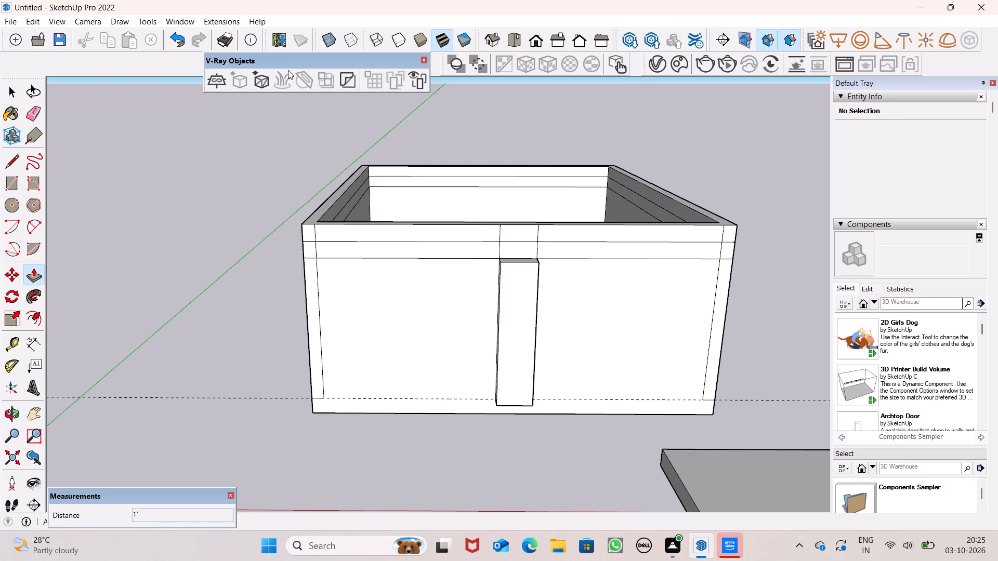
key("space")
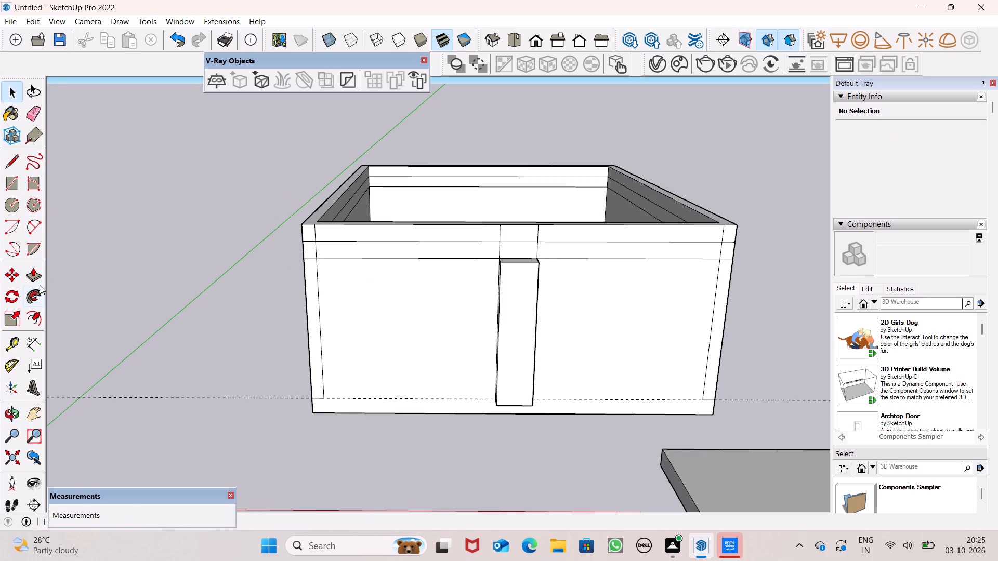
left_click(38, 276)
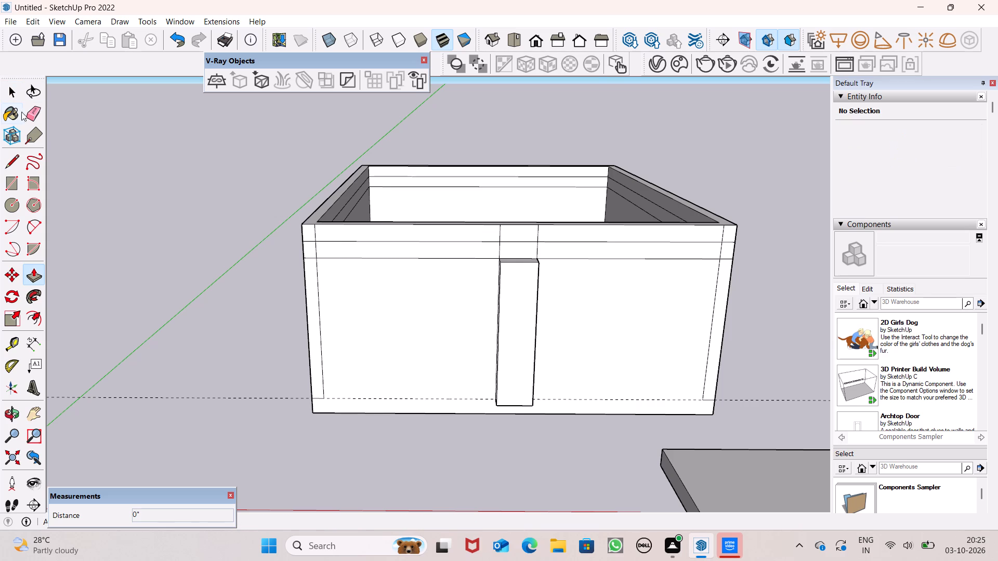
left_click_drag(27, 113, 32, 113)
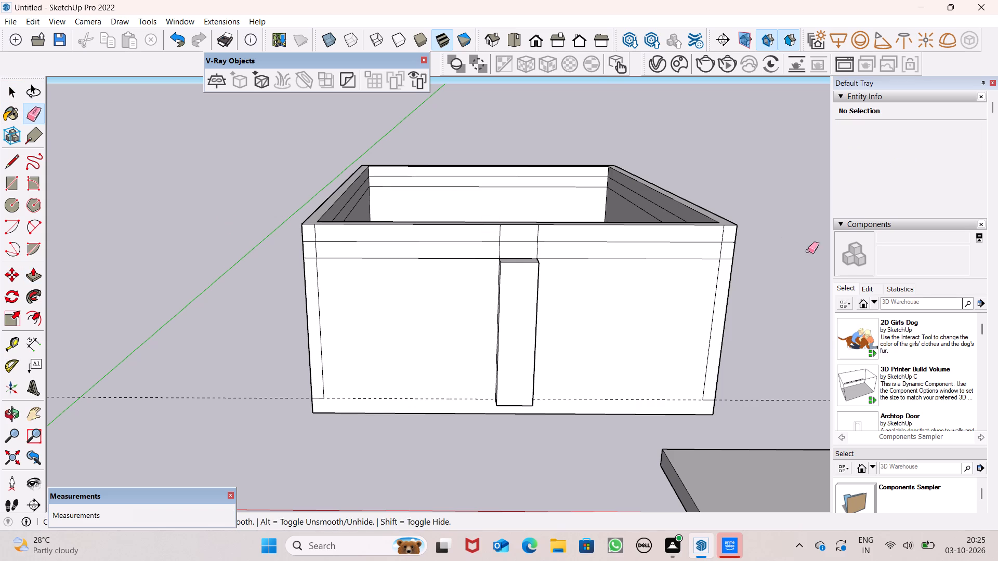
left_click(317, 250)
left_click(317, 231)
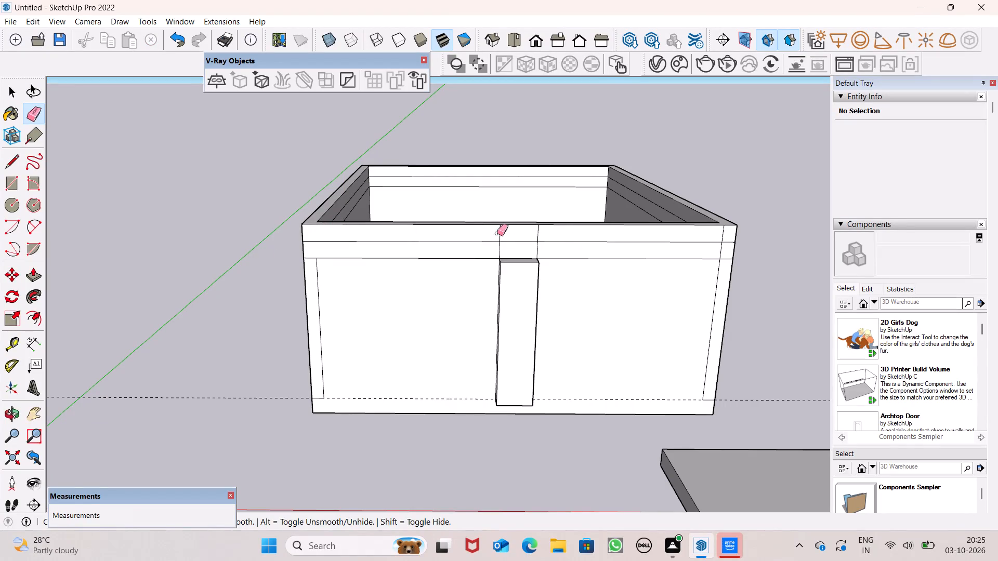
left_click_drag(497, 233, 526, 234)
left_click(540, 232)
left_click_drag(543, 229, 536, 235)
left_click_drag(502, 249, 497, 252)
left_click_drag(532, 251, 542, 251)
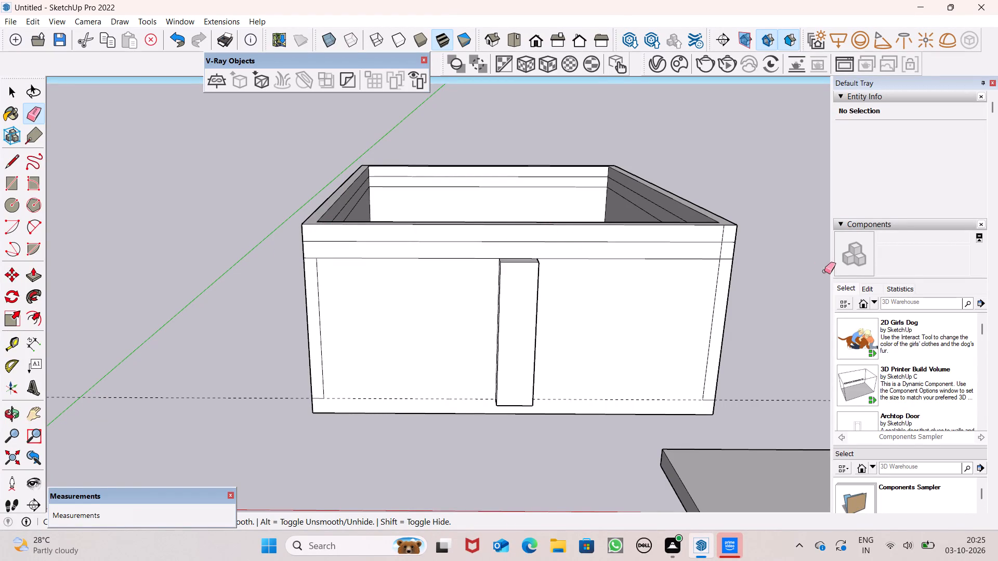
left_click(722, 251)
left_click(722, 236)
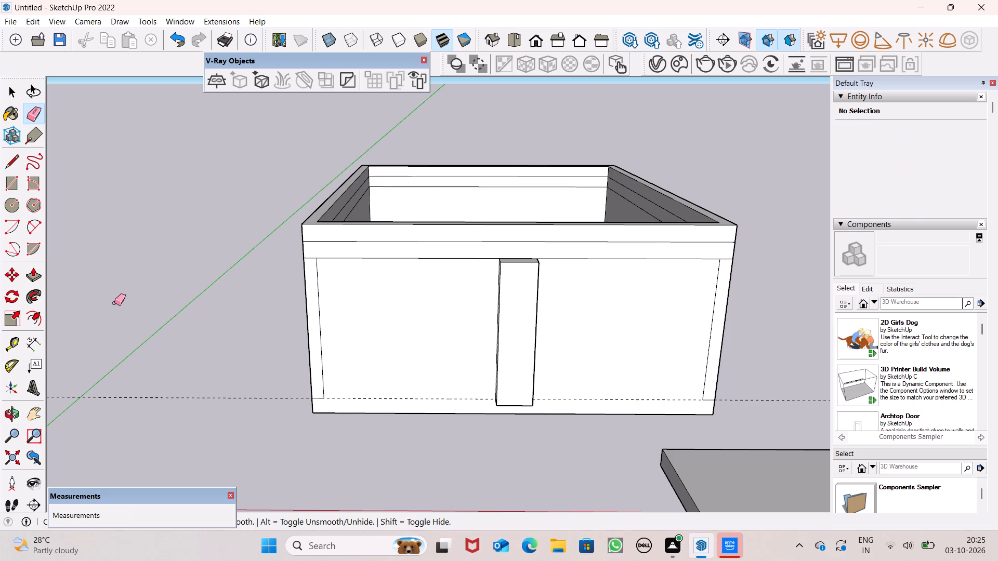
Push/Pull the front wall's lower 1' band outward about 11 11/16" over the pillar top.
left_click(34, 277)
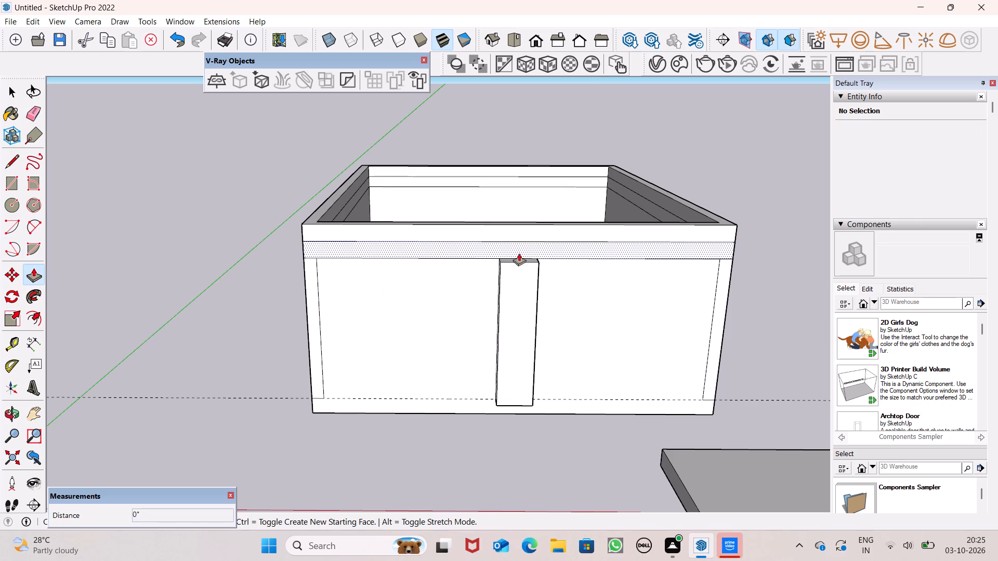
middle_click_drag(557, 250, 558, 343)
scroll(523, 319, "up", 5)
left_click_drag(510, 307, 511, 307)
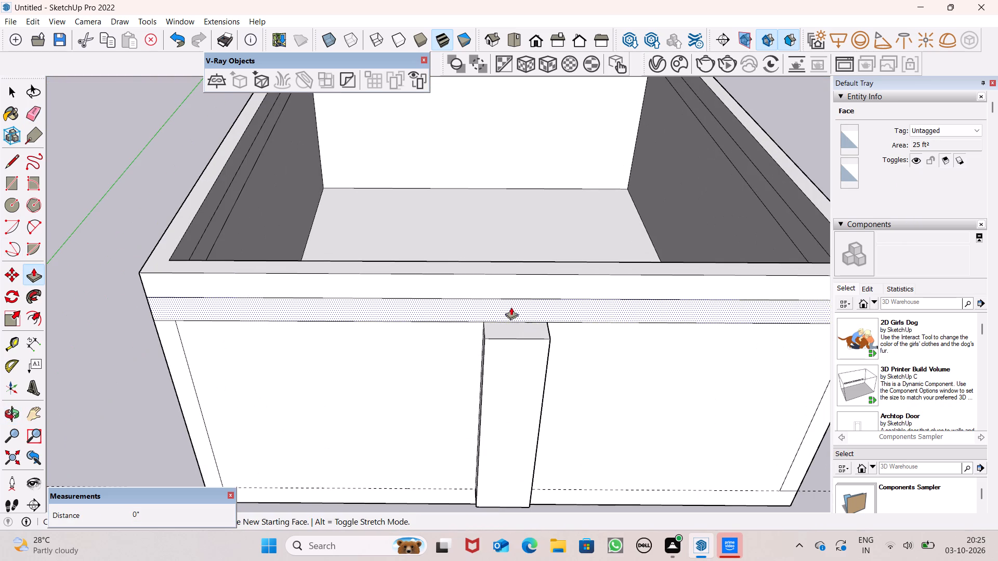
left_click_drag(511, 307, 524, 323)
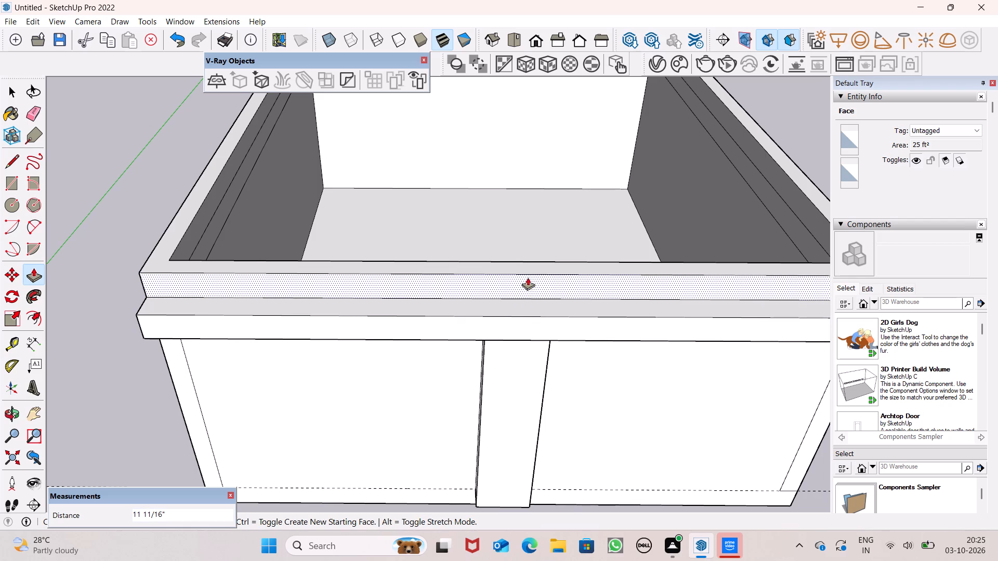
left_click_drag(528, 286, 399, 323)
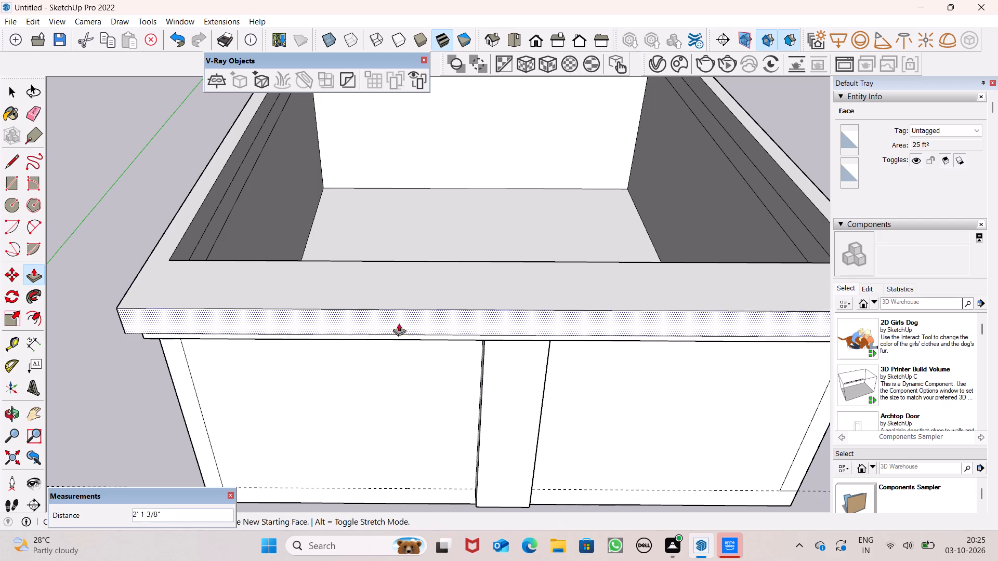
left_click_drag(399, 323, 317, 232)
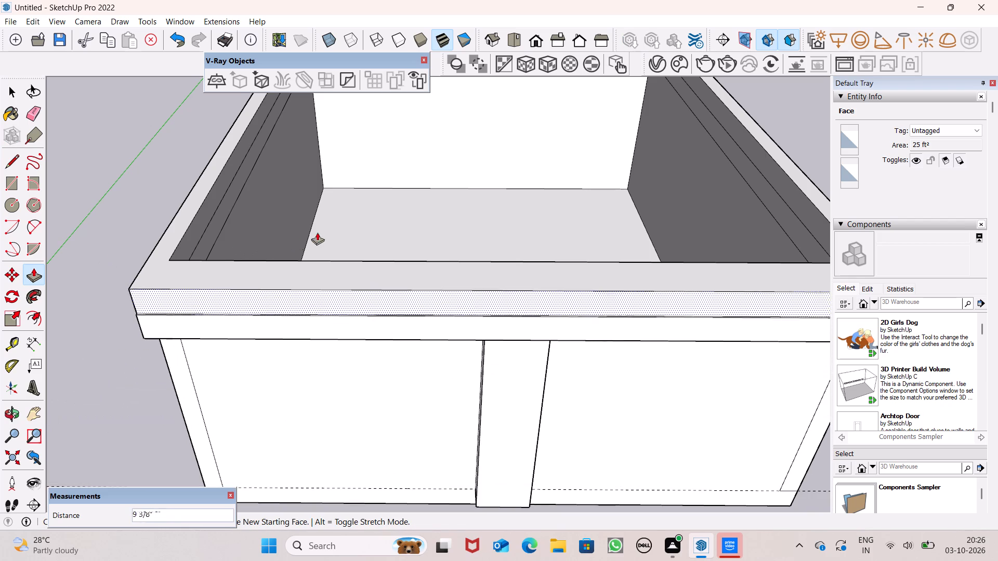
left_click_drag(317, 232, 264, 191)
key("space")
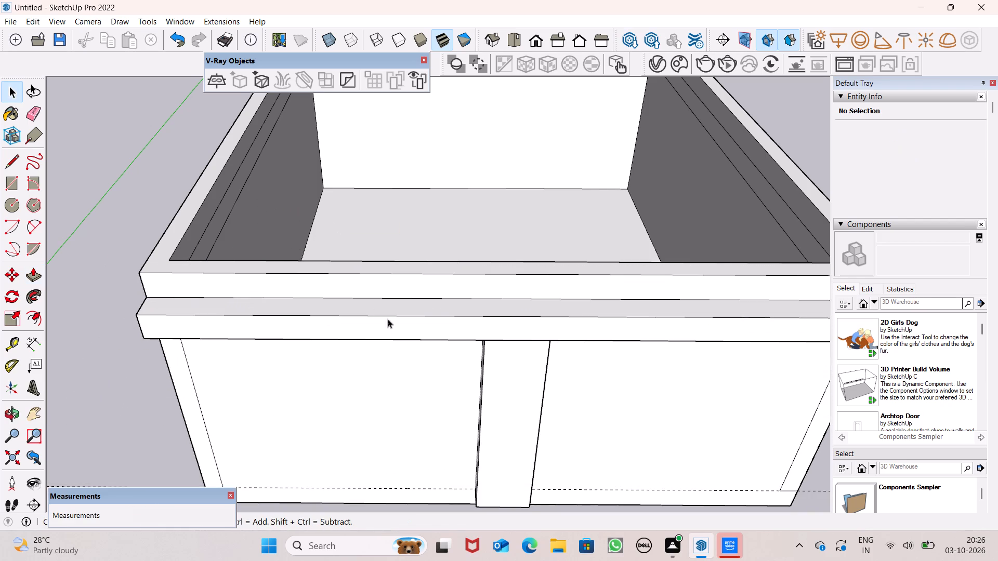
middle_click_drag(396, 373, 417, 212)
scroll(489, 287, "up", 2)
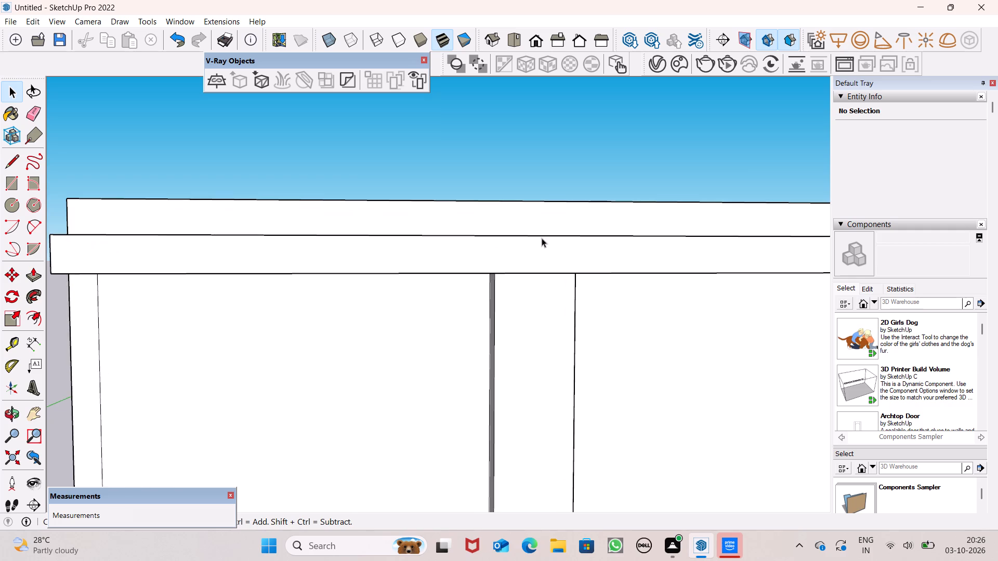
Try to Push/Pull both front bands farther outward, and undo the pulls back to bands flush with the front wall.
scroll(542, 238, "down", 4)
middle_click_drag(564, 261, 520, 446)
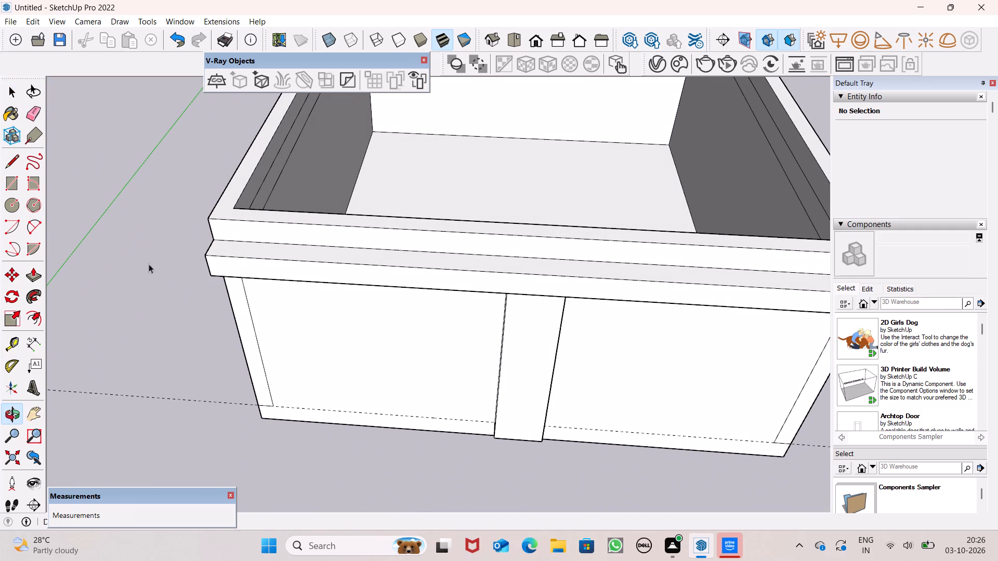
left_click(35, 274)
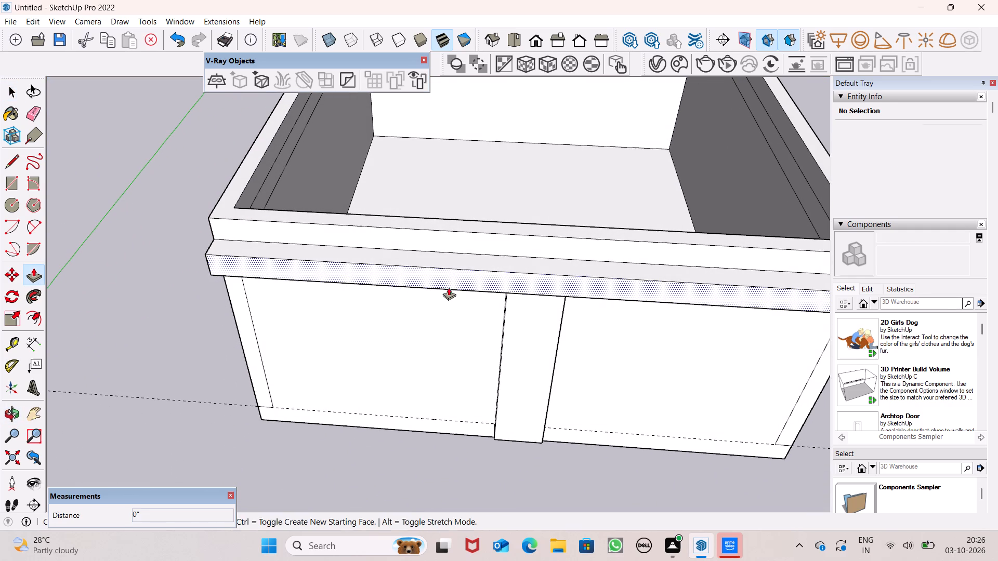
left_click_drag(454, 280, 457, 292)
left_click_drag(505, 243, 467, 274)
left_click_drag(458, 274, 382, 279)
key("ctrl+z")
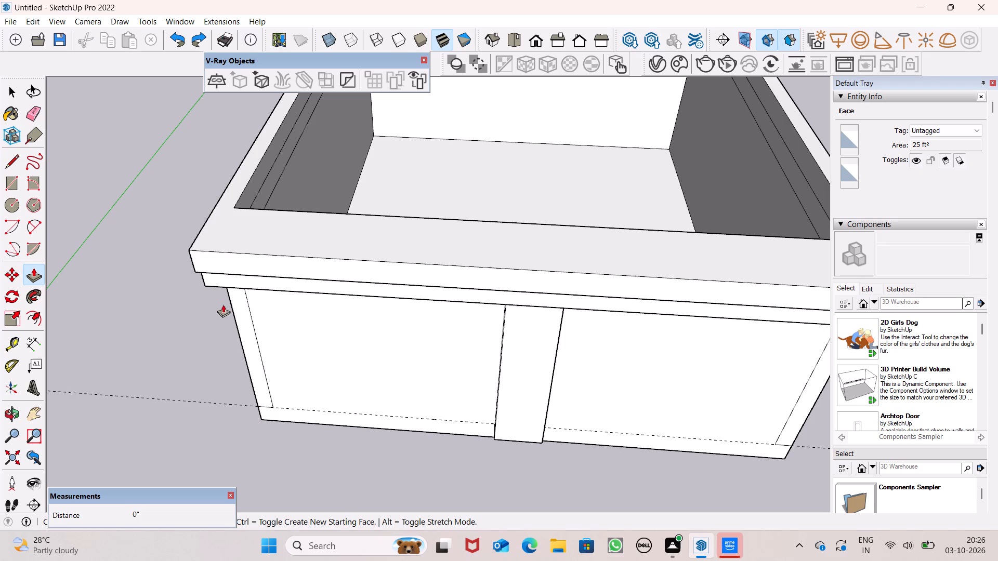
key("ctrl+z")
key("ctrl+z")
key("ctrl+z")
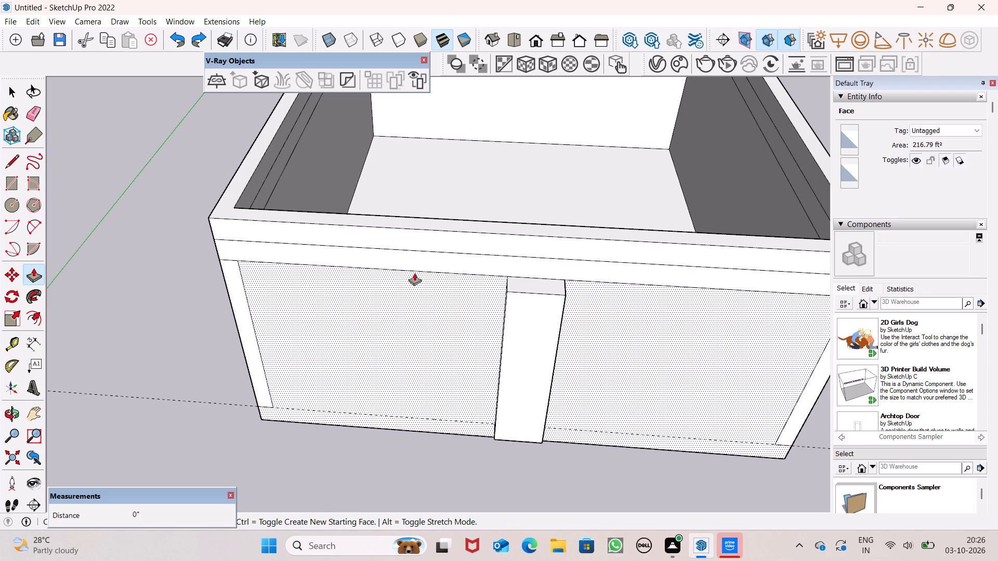
Push/Pull the front wall's lower 1' band outward about 2' 2 11/16", past the pillar's face.
key("space")
left_click(32, 275)
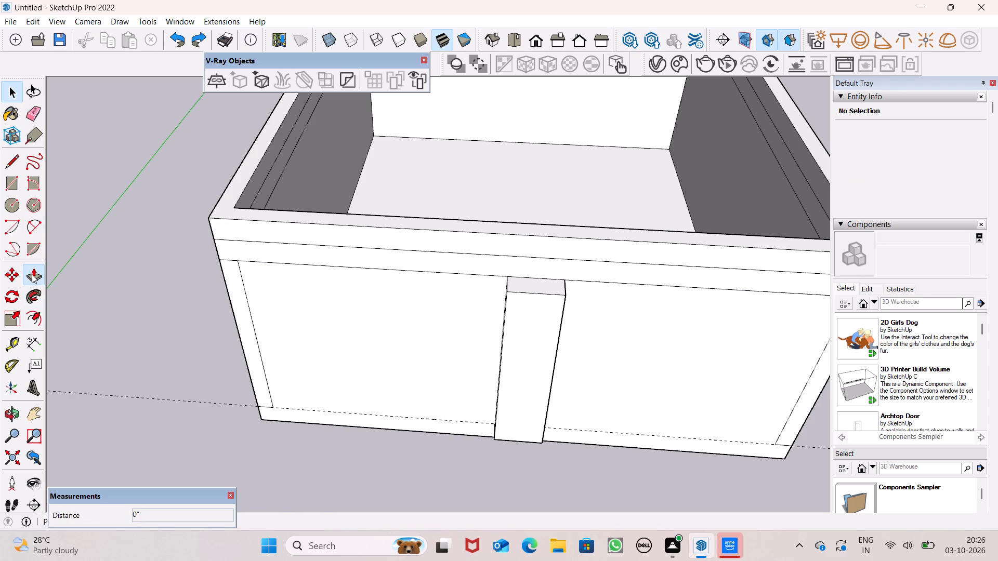
left_click_drag(503, 266, 465, 293)
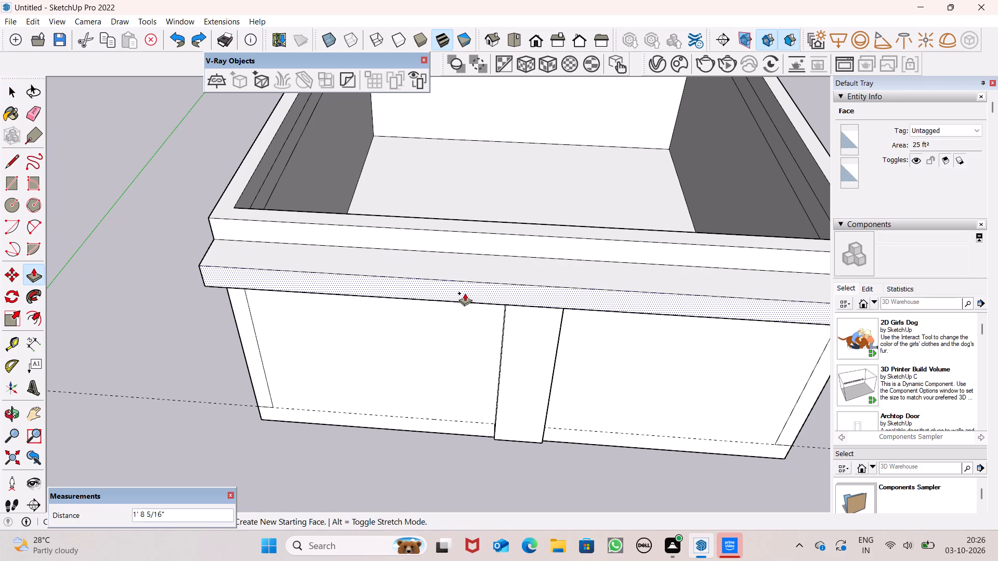
left_click_drag(465, 293, 463, 301)
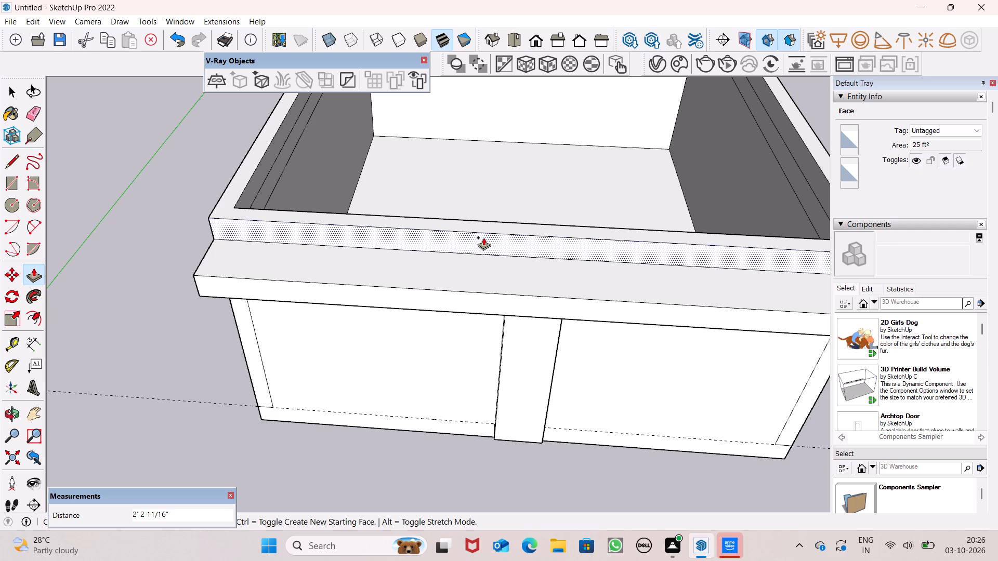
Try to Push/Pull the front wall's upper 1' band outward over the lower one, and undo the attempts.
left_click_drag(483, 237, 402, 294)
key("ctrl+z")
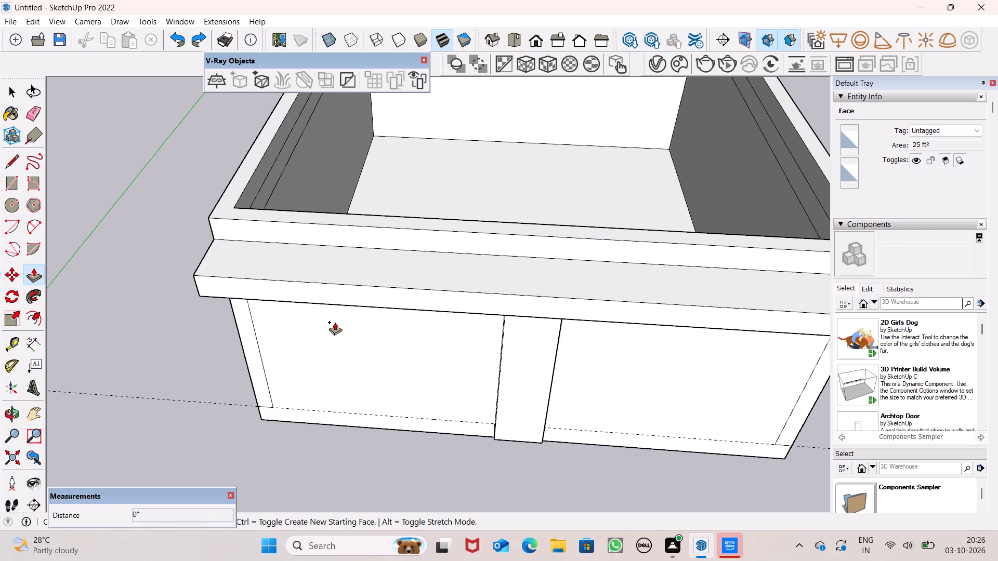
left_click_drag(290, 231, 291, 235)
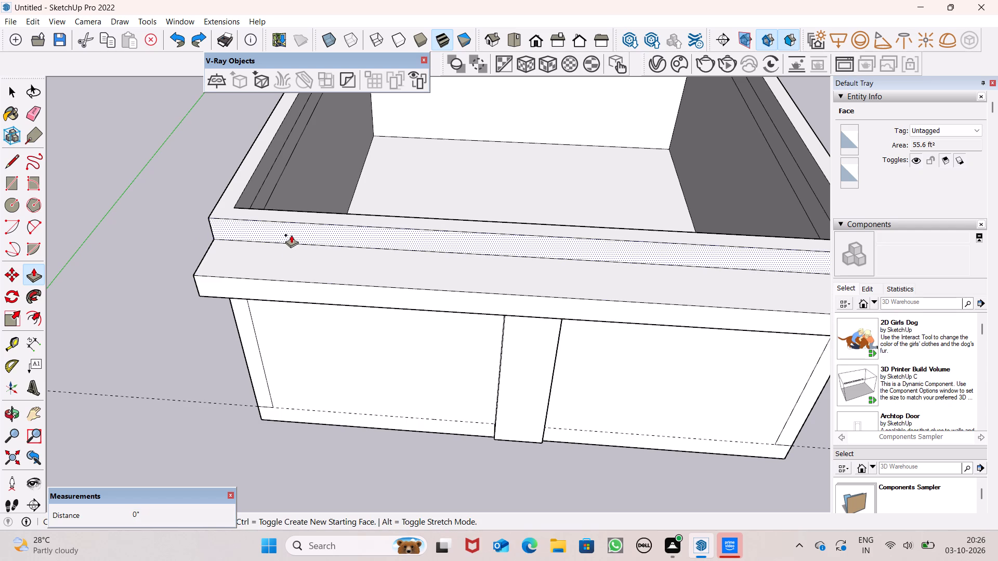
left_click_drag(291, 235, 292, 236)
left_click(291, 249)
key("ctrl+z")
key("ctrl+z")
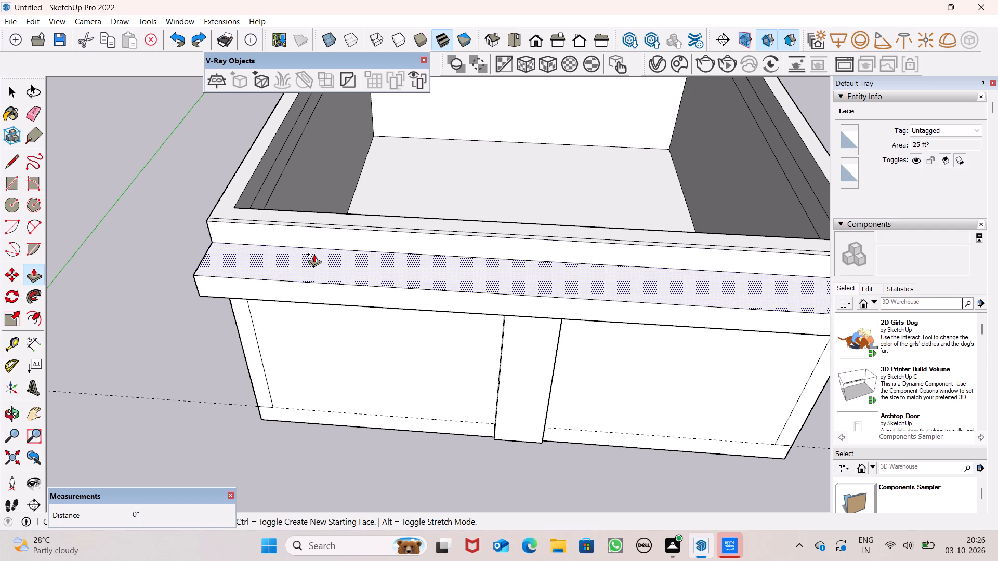
Push/Pull the front wall's upper 1' band outward 2' 2 11/16", flush with the lower band's face.
left_click_drag(326, 229, 299, 272)
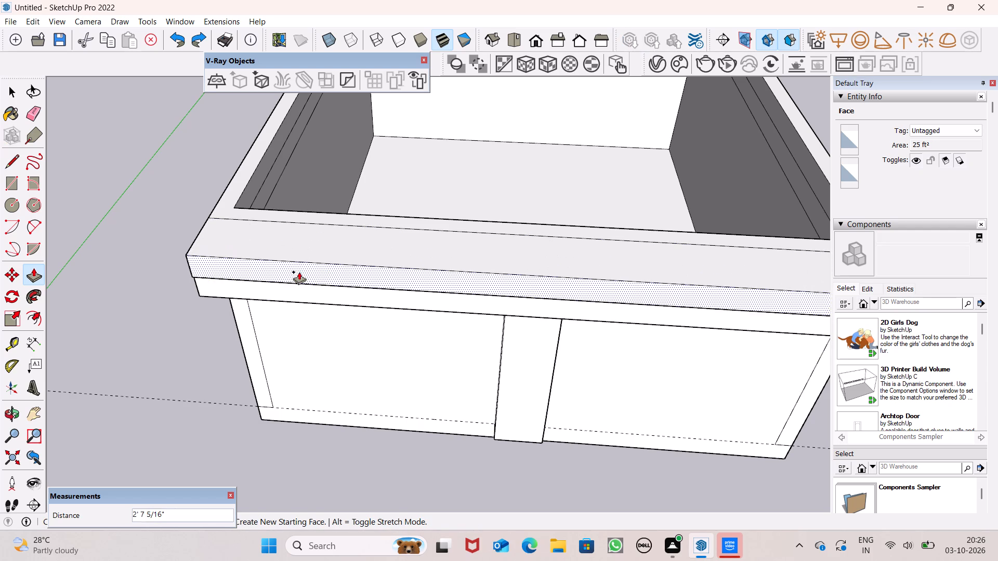
left_click_drag(299, 272, 202, 280)
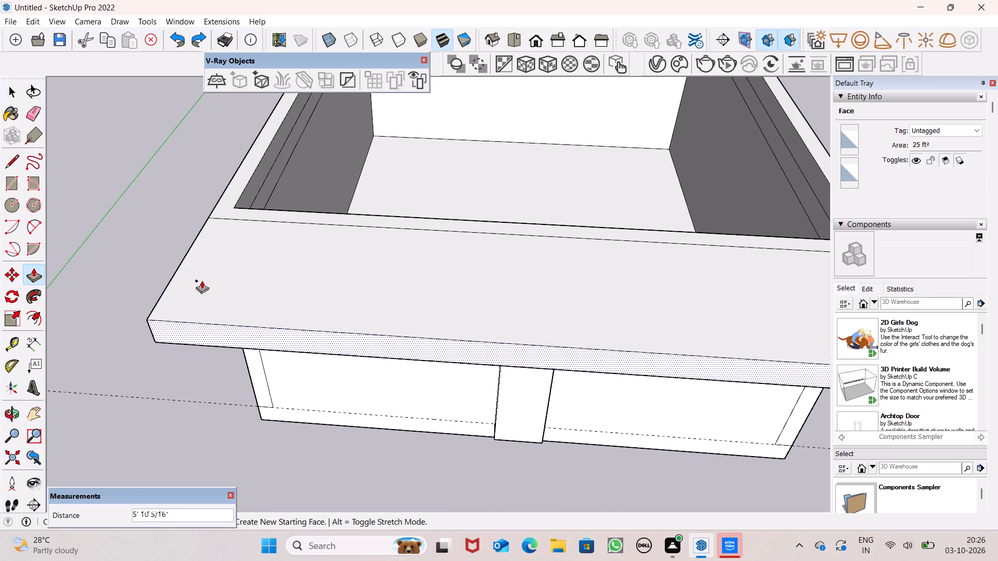
left_click_drag(202, 280, 383, 297)
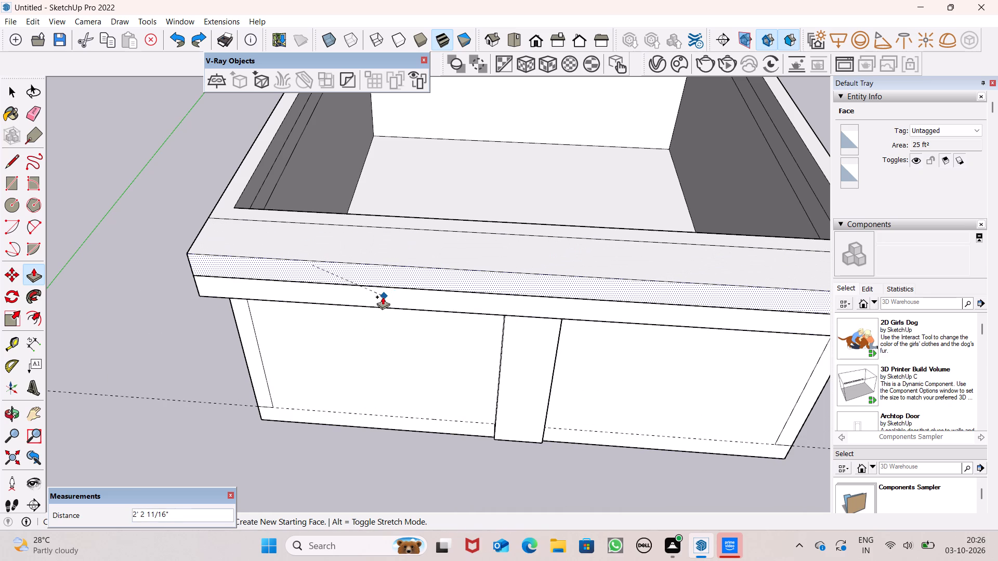
left_click_drag(383, 297, 382, 297)
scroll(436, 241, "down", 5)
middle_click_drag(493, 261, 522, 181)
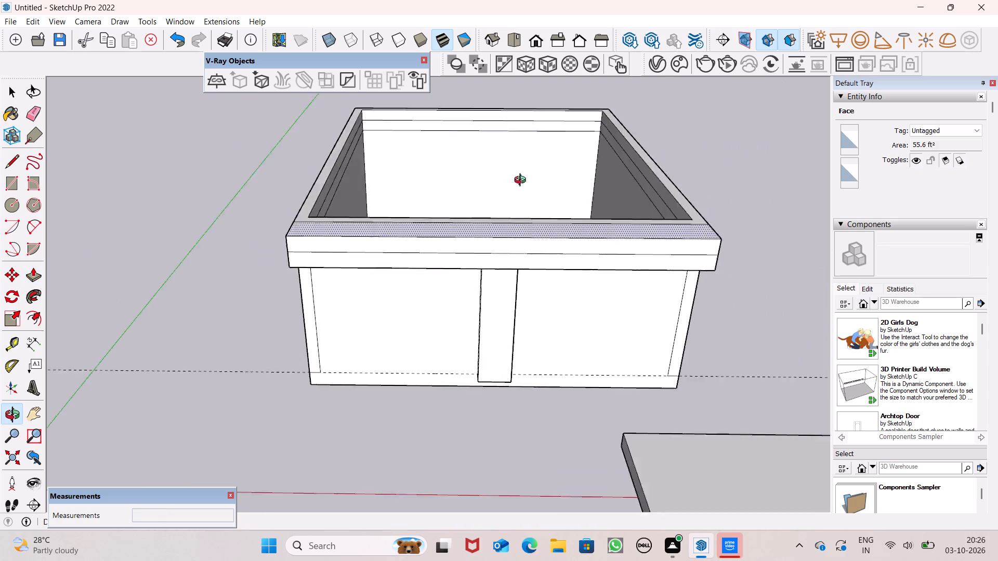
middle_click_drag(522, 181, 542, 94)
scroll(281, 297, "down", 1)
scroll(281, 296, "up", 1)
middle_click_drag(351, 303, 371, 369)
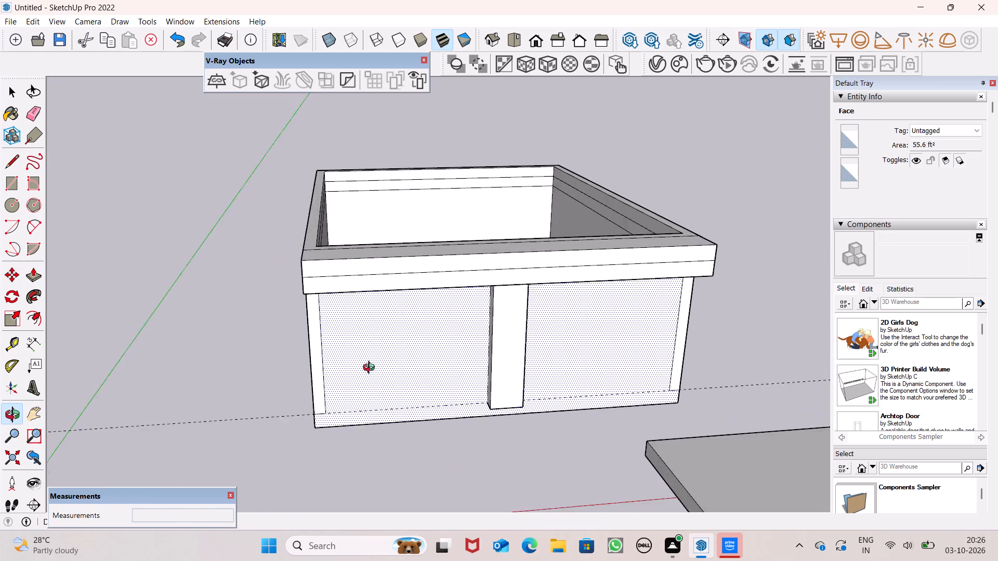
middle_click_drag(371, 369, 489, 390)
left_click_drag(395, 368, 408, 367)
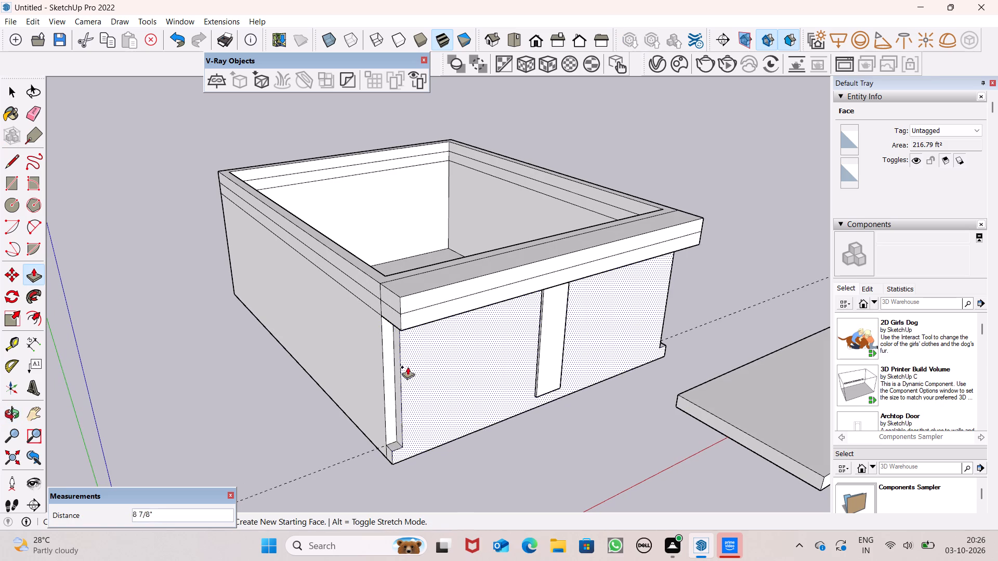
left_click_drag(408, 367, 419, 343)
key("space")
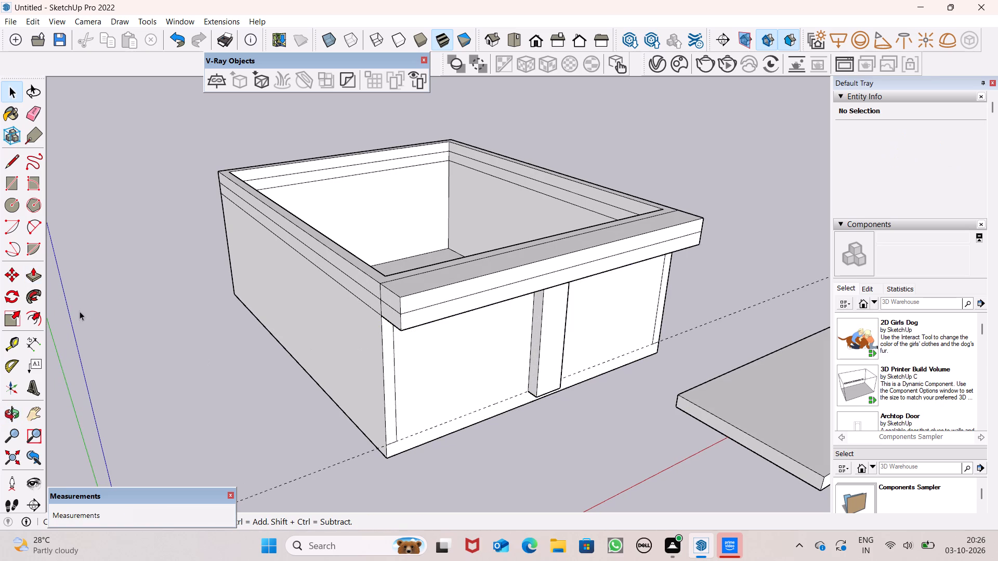
Push/Pull the narrow strip at the front wall's left end outward 2' 2 11/16" to the projecting bands' face.
left_click(27, 272)
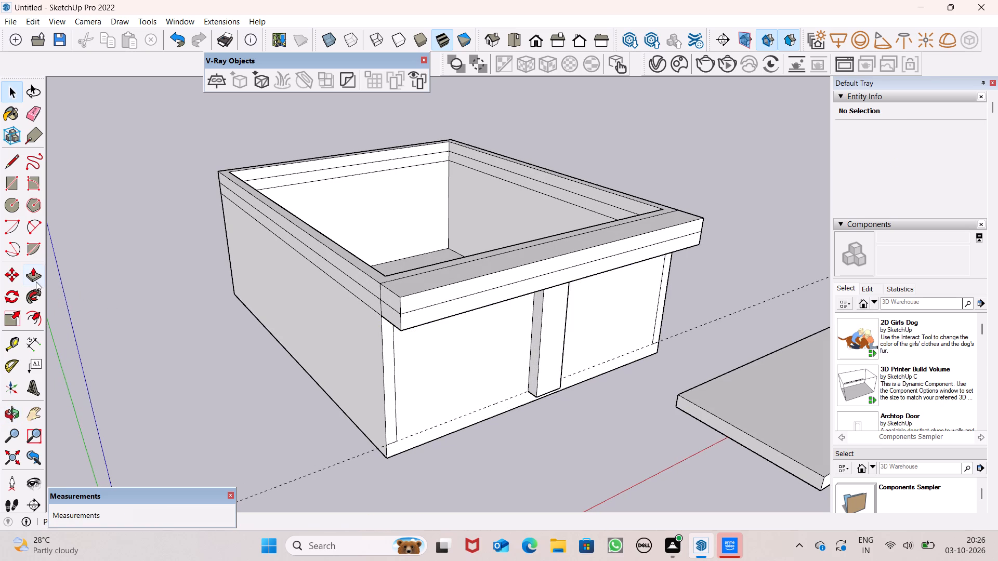
left_click(36, 280)
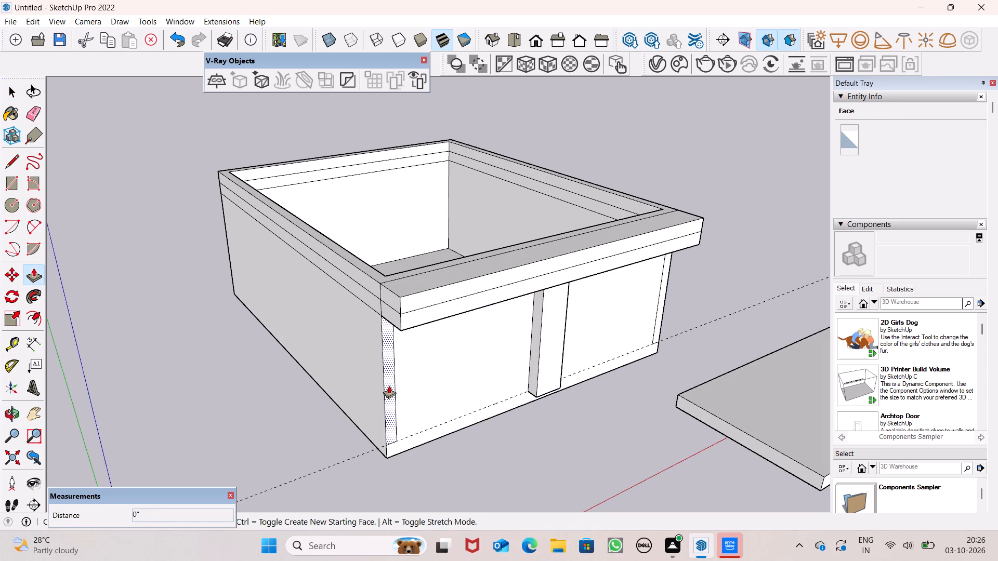
left_click(389, 385)
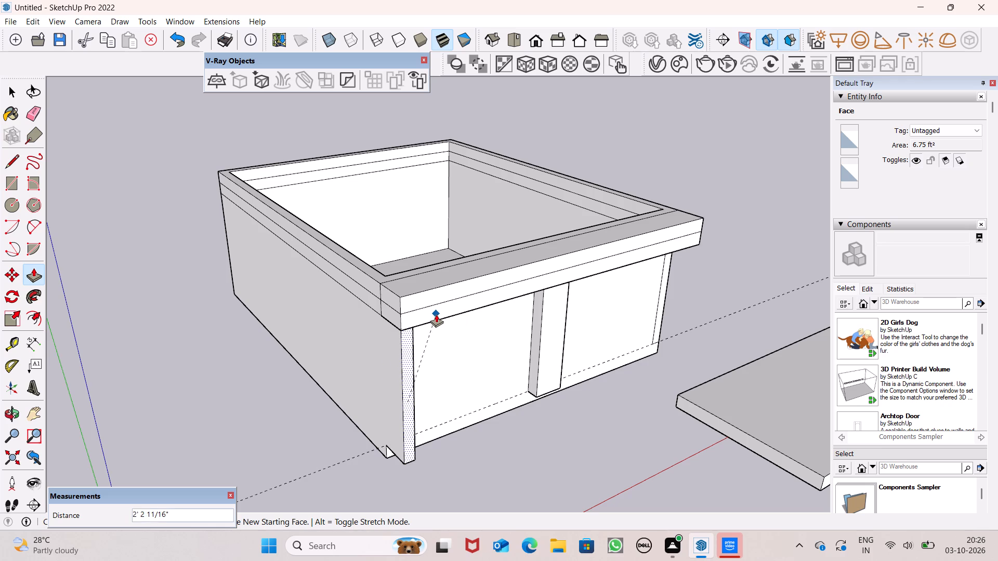
left_click(428, 315)
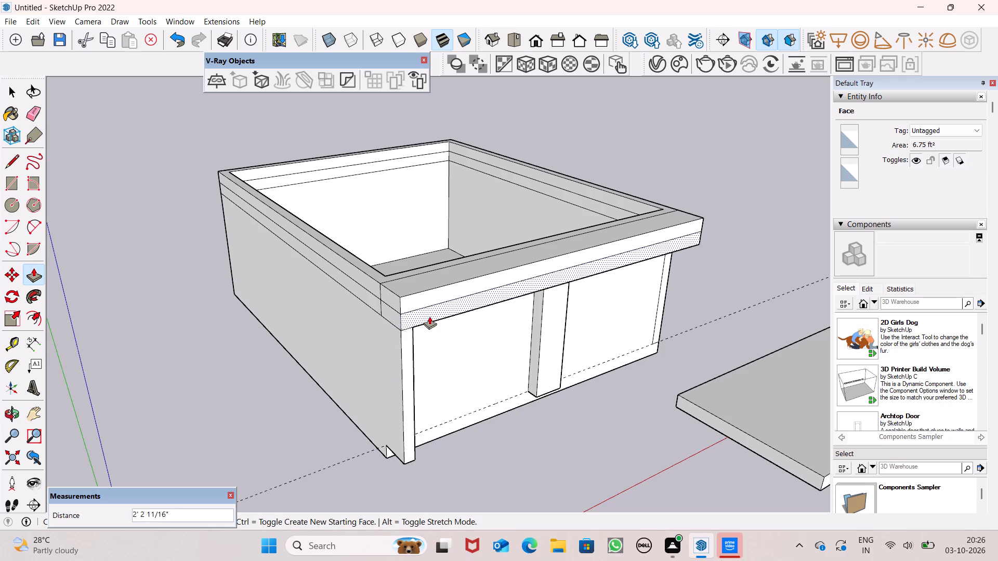
Push/Pull the narrow strip at the front wall's right end outward 2' 2 11/16" to the projecting bands' face.
scroll(649, 370, "down", 4)
middle_click_drag(654, 373, 424, 380)
scroll(625, 451, "up", 2)
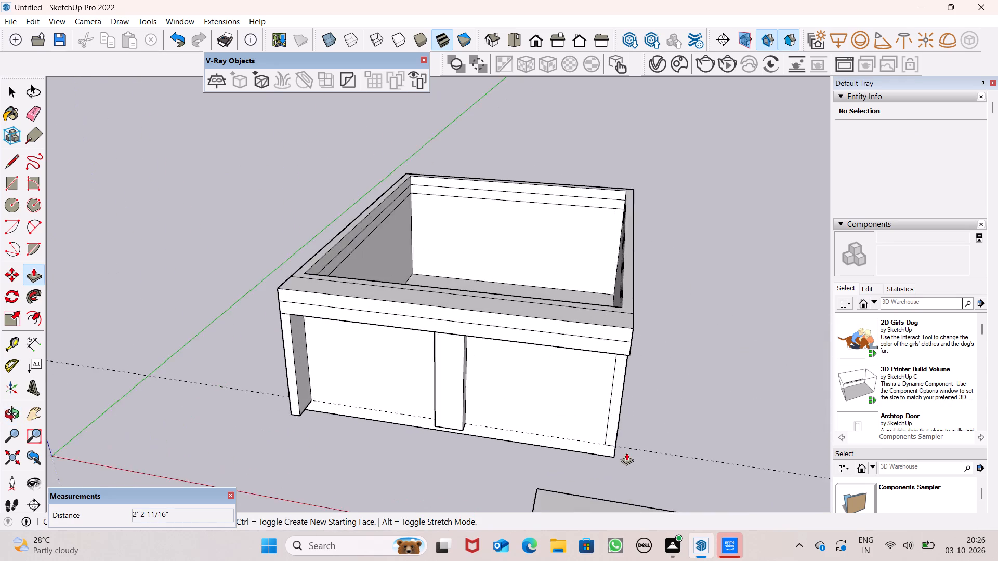
scroll(626, 452, "up", 2)
left_click_drag(610, 413, 524, 424)
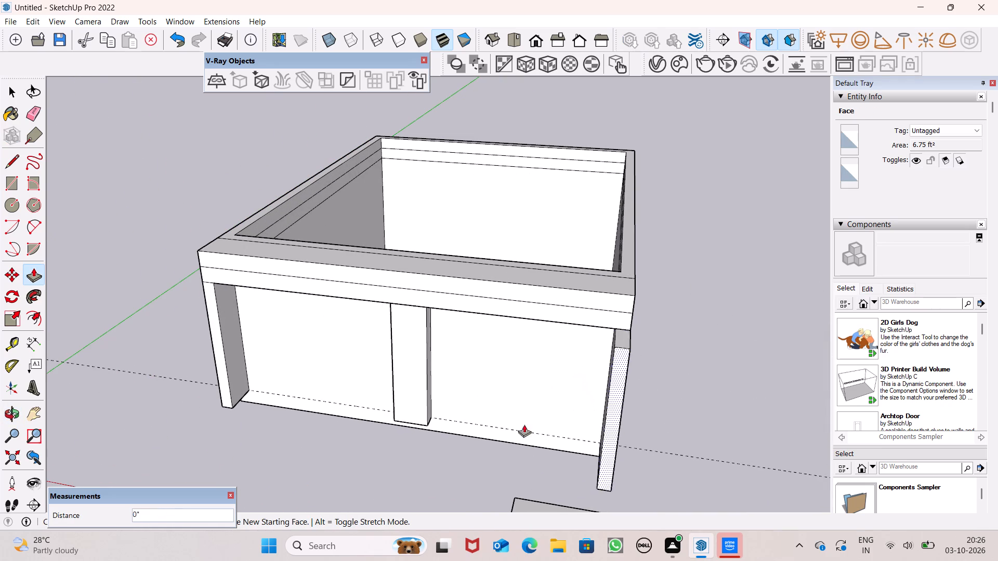
left_click_drag(524, 424, 491, 306)
scroll(623, 310, "down", 4)
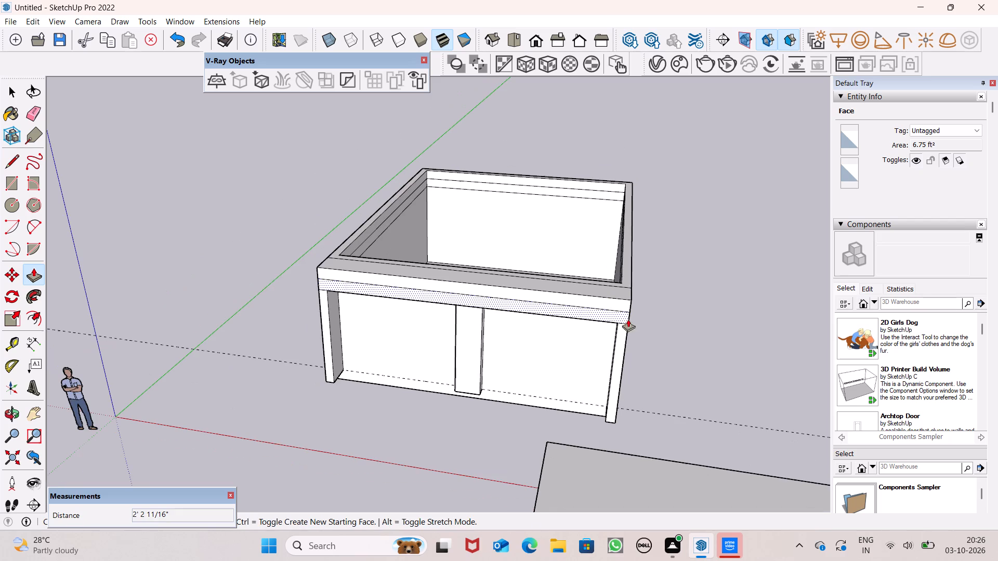
key("space")
Draw a rectangle about 8' 6 15/16" by 10' 8 3/16" on the front wall between the left side strip and the pillar.
middle_click_drag(614, 380, 669, 330)
scroll(552, 334, "up", 2)
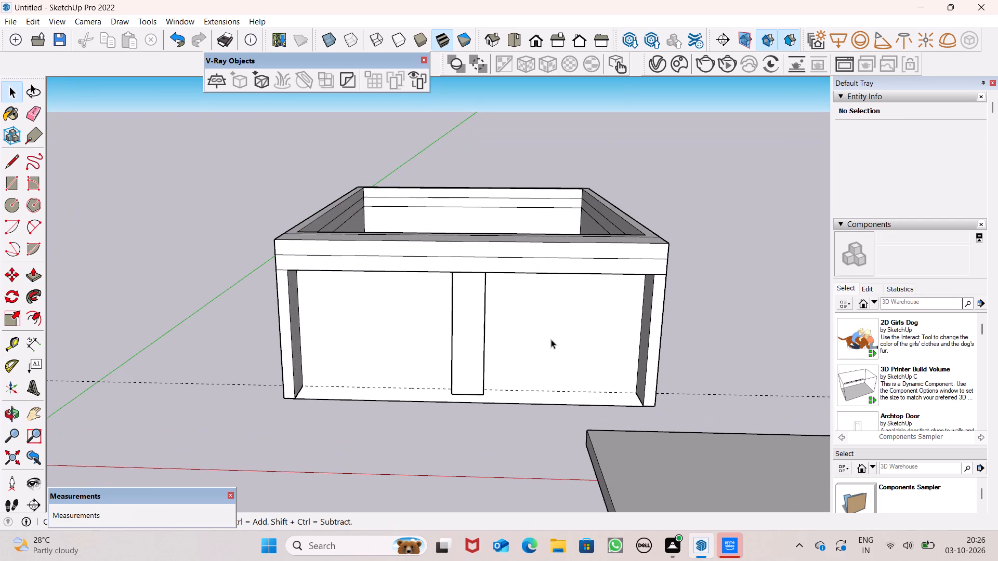
scroll(396, 431, "up", 2)
middle_click_drag(398, 410, 416, 347)
left_click(11, 190)
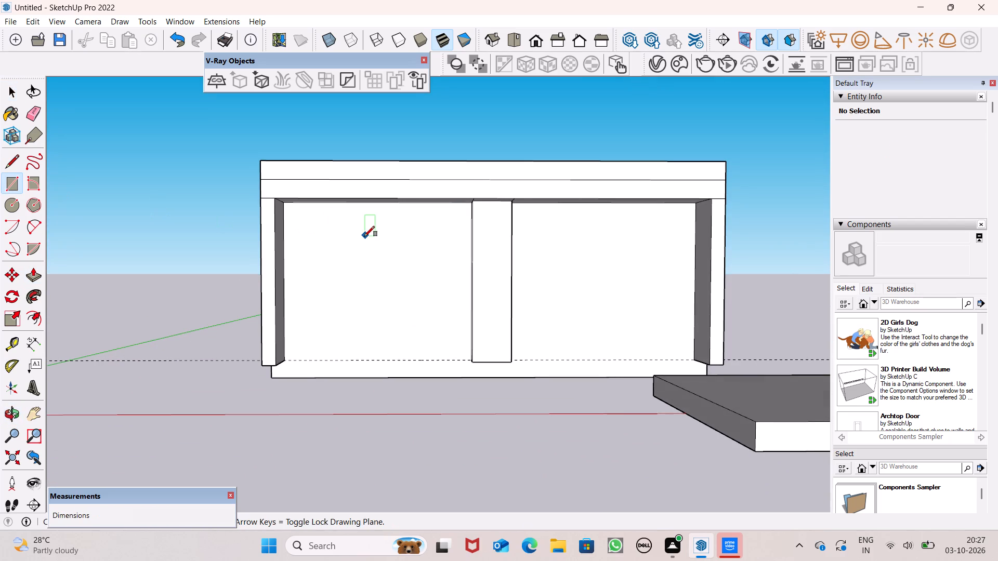
scroll(364, 237, "up", 3)
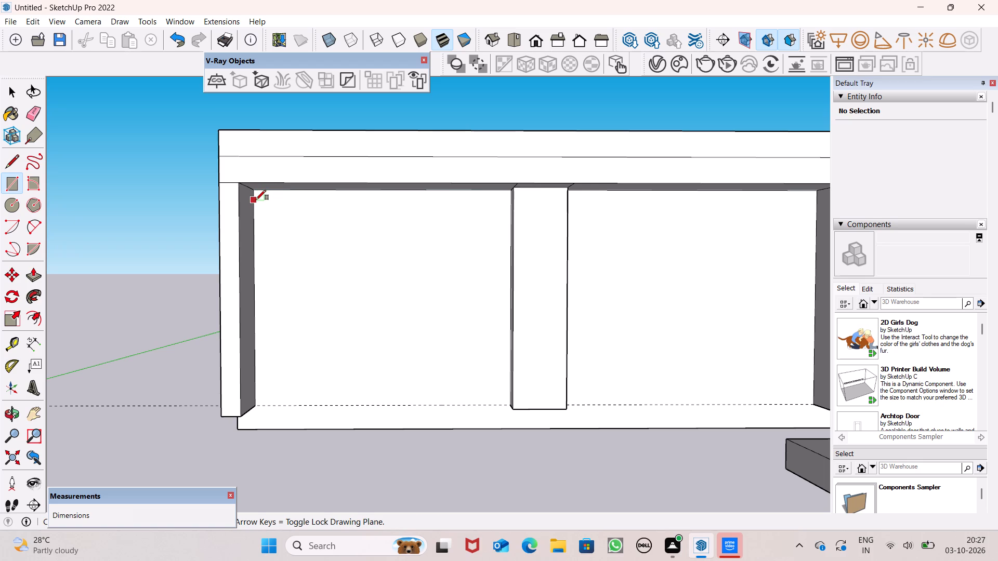
left_click(256, 200)
left_click(509, 406)
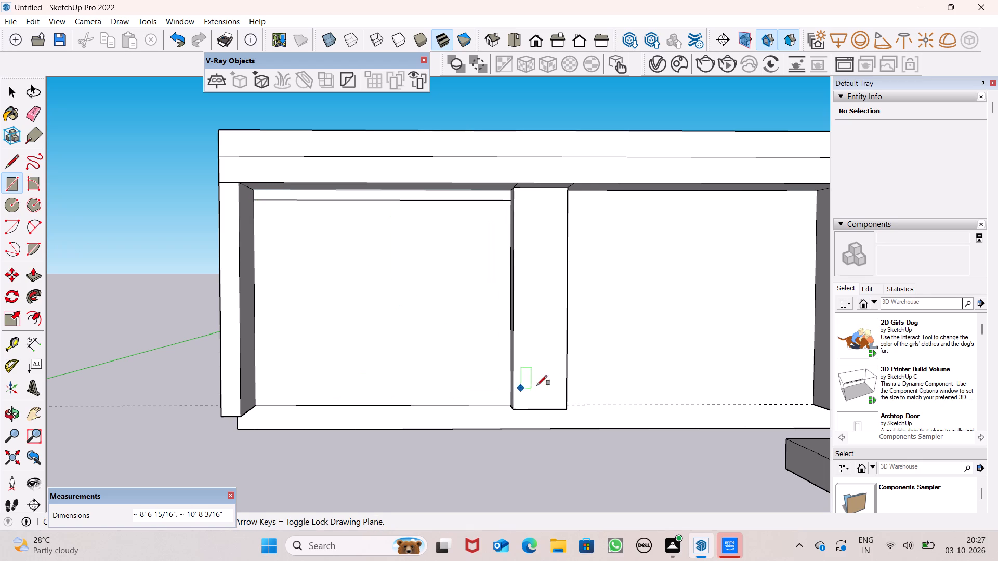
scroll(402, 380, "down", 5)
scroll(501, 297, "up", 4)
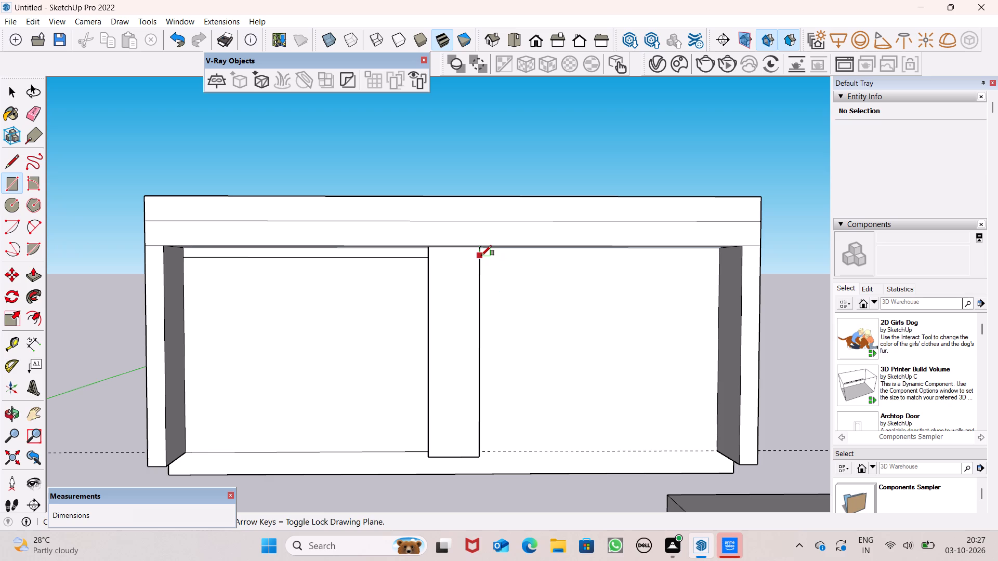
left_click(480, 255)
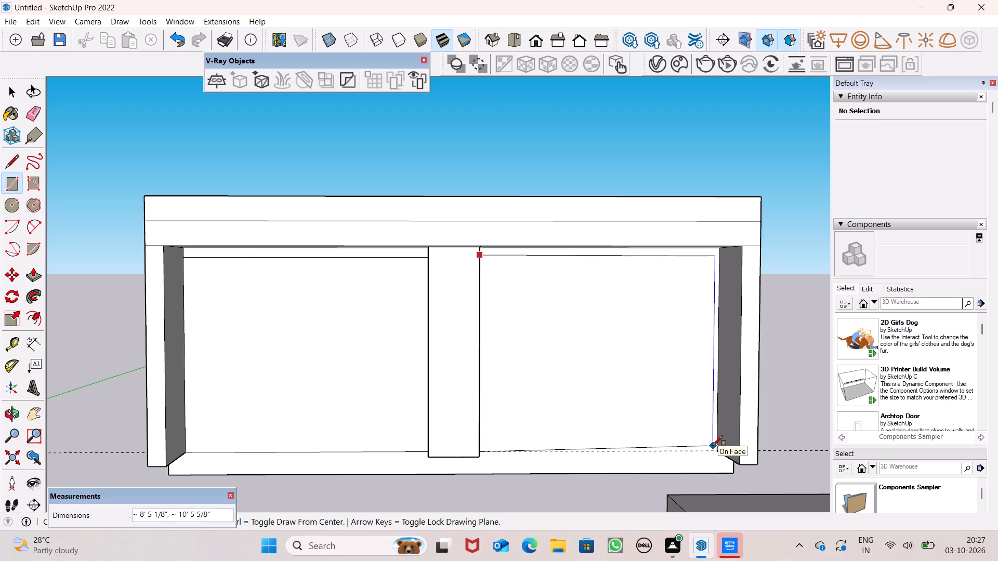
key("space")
Draw a rectangle about 8' 5 9/16" by 10' 7 9/16" on the front wall between the pillar and the right side strip.
middle_click_drag(718, 446, 577, 452)
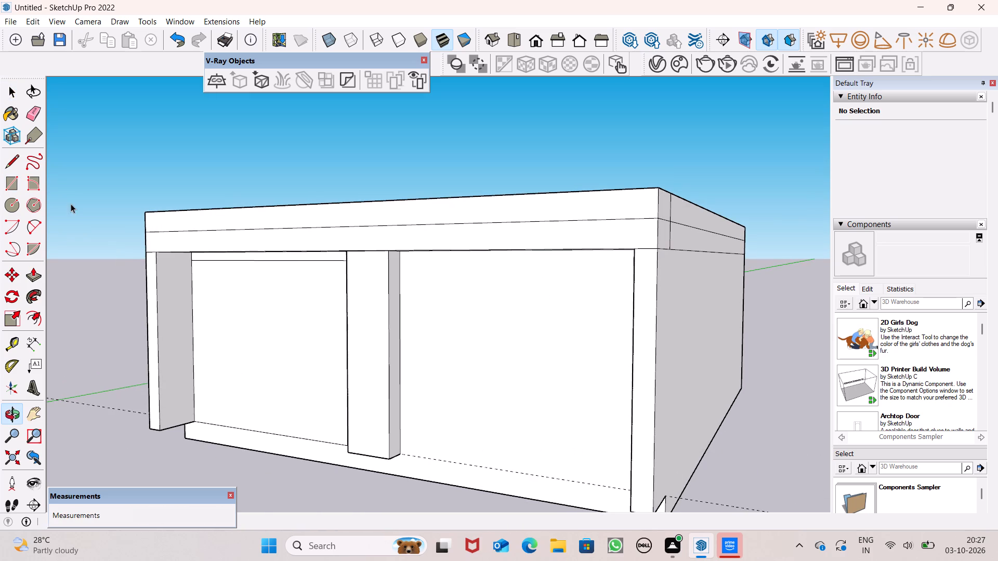
left_click(11, 181)
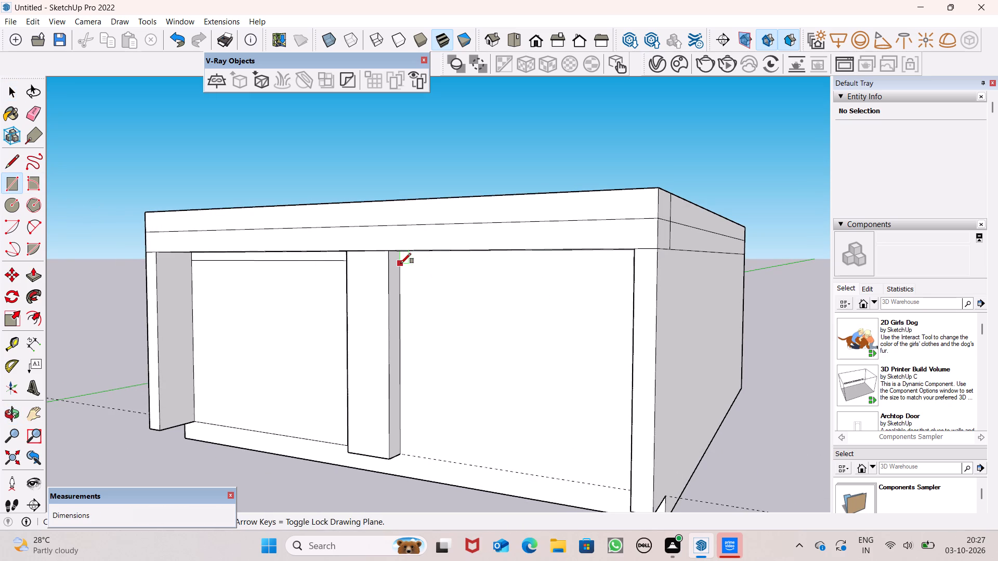
left_click(401, 263)
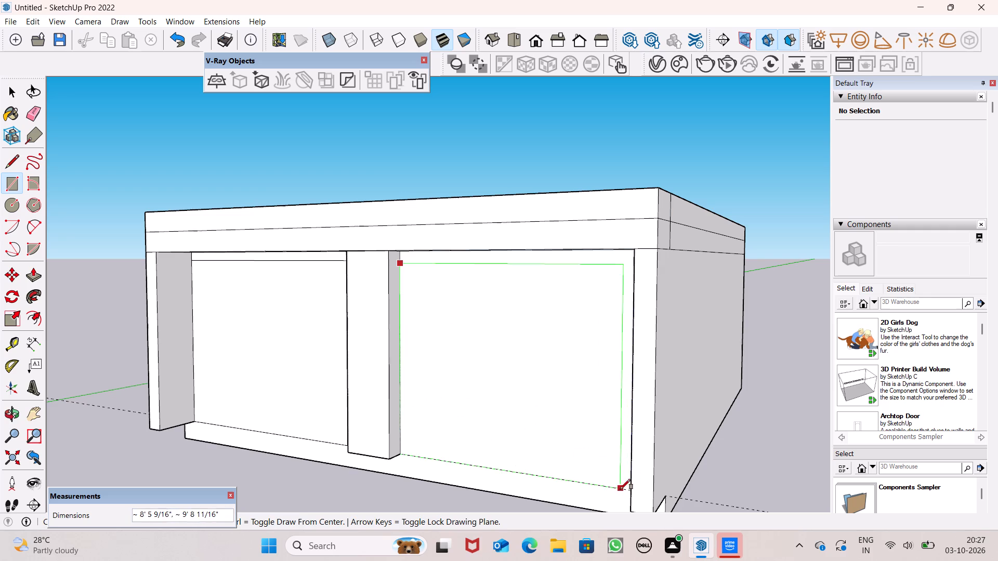
middle_click_drag(619, 488, 702, 451)
scroll(687, 460, "up", 5)
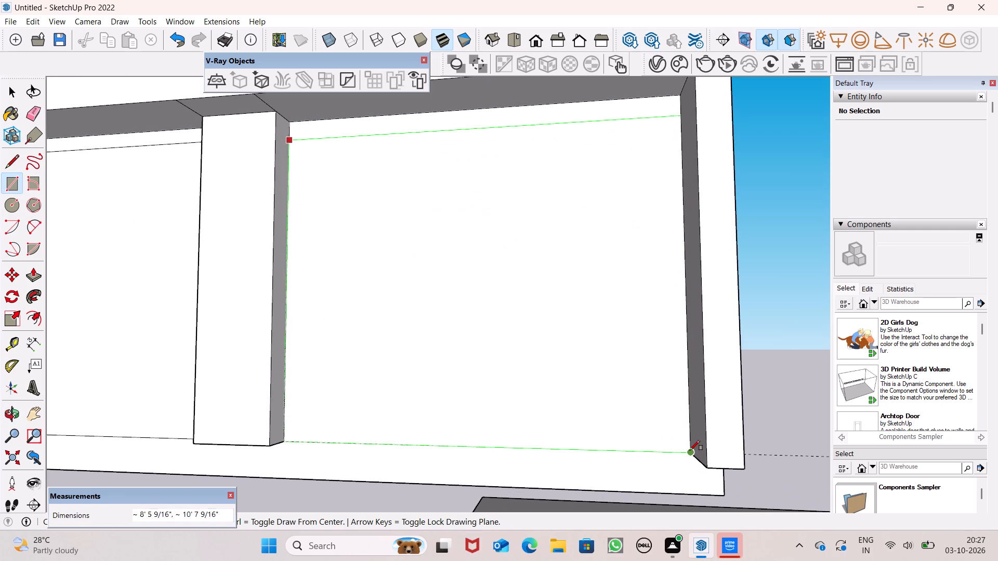
left_click(690, 450)
key("space")
scroll(514, 329, "up", 1)
scroll(514, 329, "down", 6)
scroll(555, 316, "down", 5)
middle_click_drag(560, 315, 579, 333)
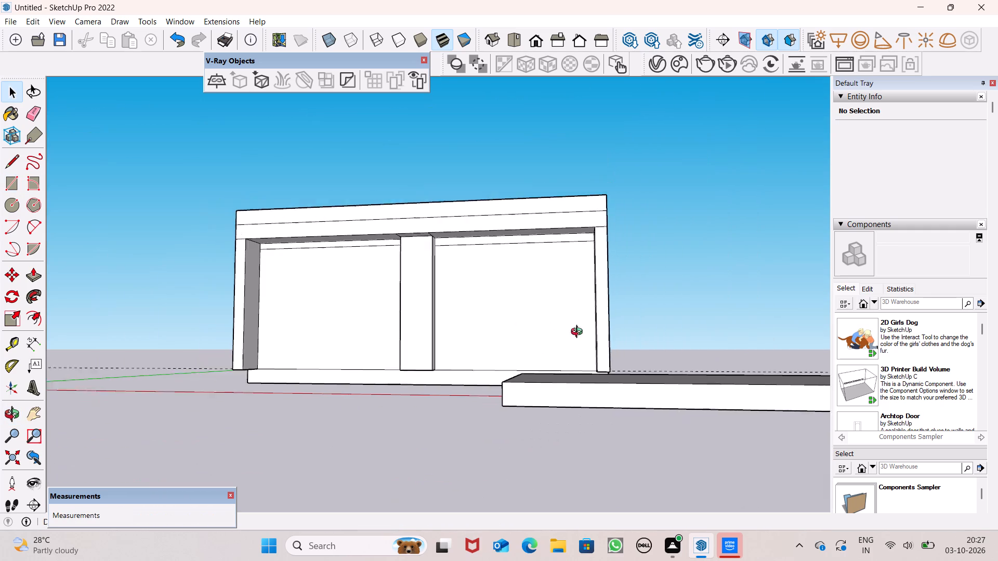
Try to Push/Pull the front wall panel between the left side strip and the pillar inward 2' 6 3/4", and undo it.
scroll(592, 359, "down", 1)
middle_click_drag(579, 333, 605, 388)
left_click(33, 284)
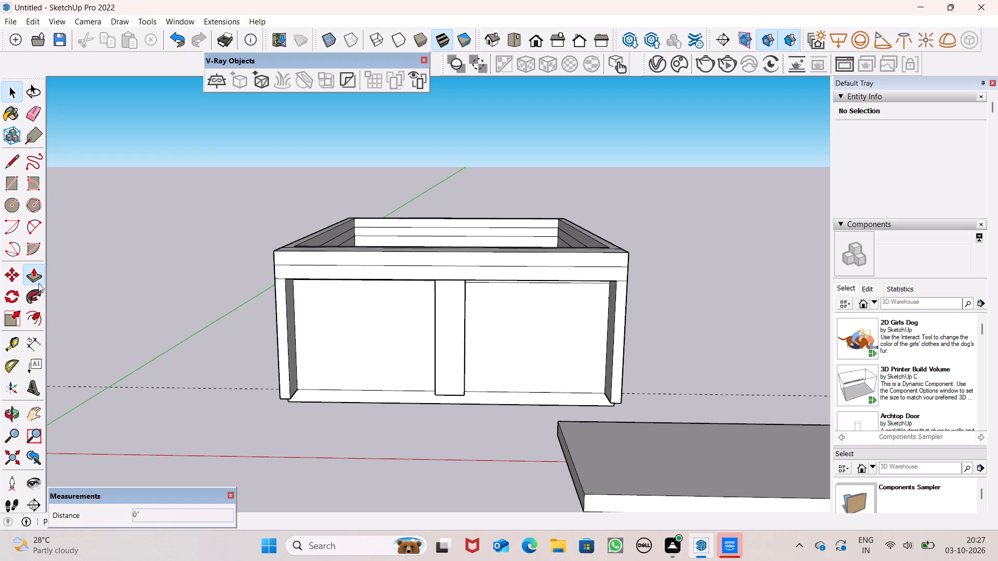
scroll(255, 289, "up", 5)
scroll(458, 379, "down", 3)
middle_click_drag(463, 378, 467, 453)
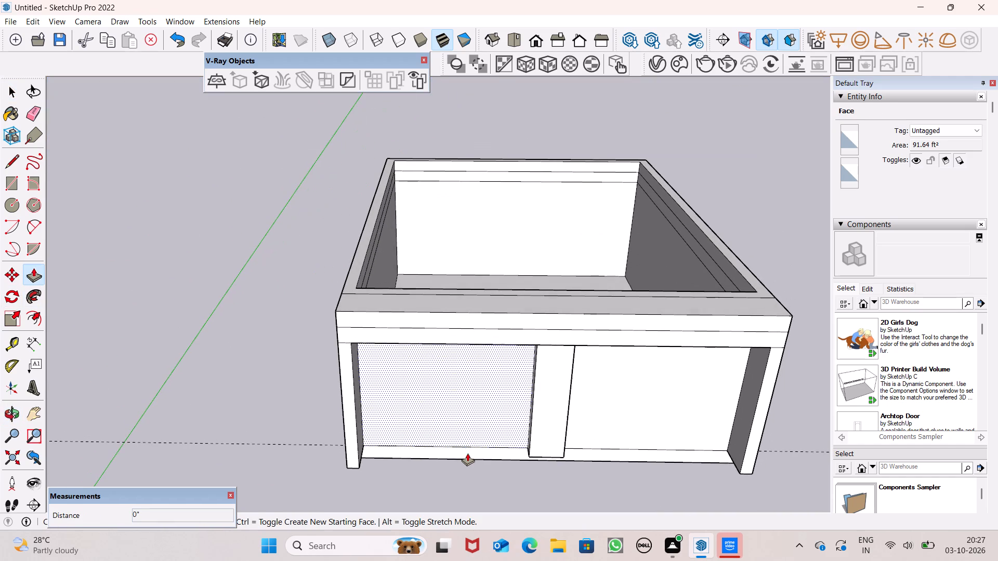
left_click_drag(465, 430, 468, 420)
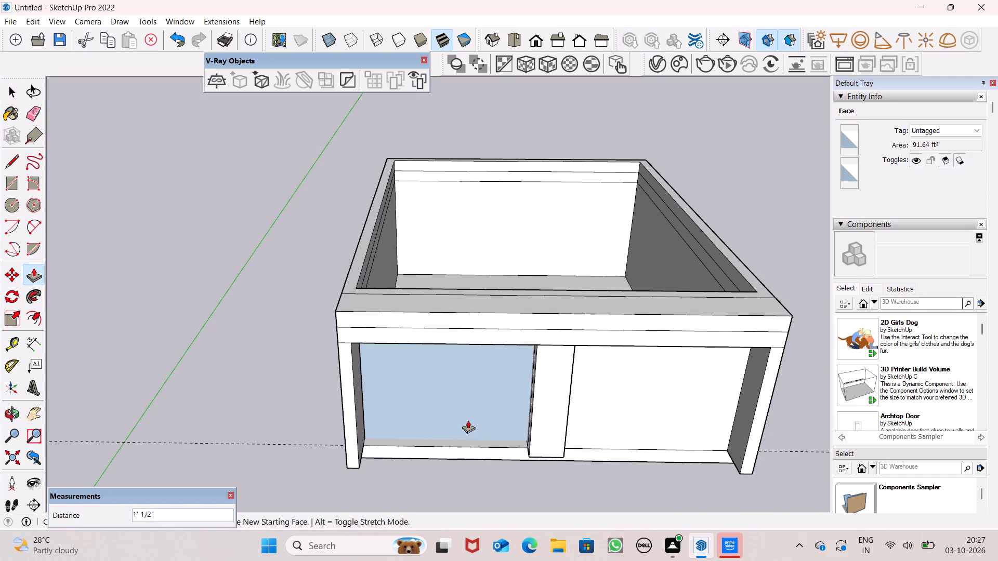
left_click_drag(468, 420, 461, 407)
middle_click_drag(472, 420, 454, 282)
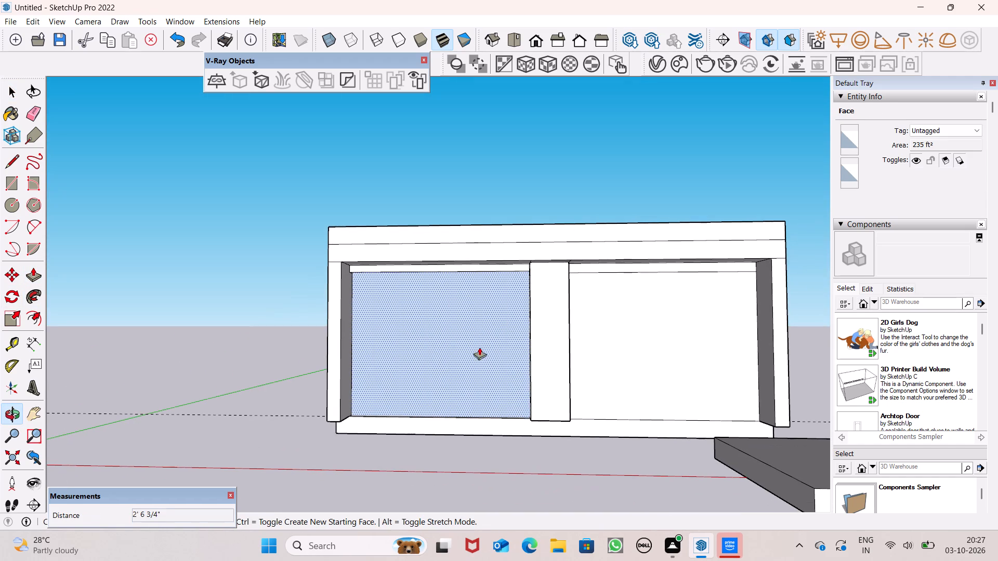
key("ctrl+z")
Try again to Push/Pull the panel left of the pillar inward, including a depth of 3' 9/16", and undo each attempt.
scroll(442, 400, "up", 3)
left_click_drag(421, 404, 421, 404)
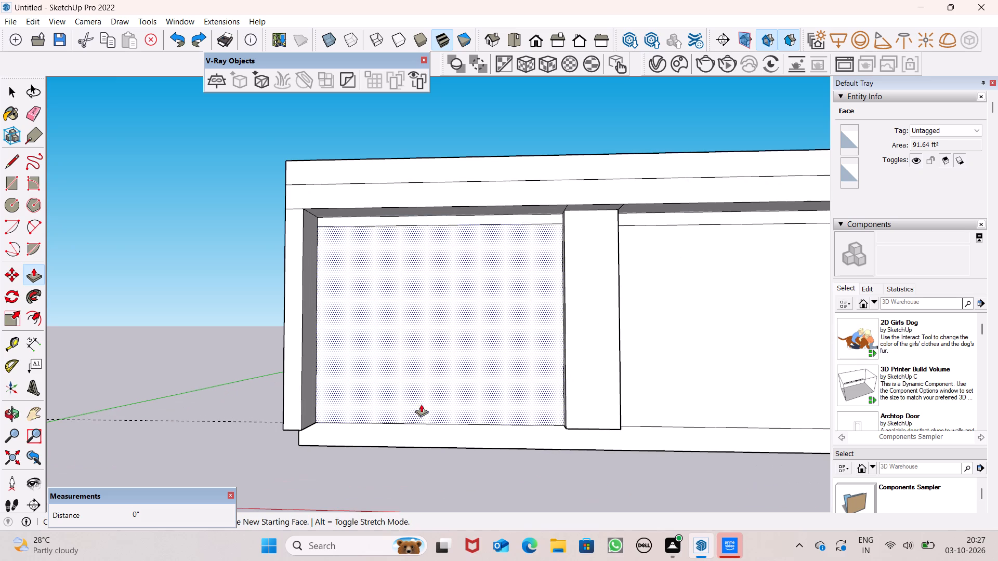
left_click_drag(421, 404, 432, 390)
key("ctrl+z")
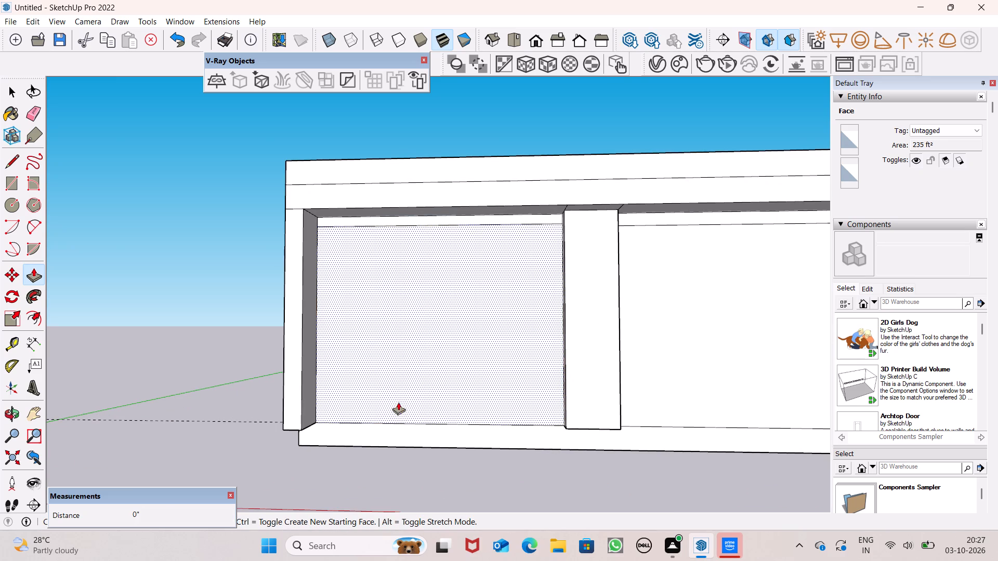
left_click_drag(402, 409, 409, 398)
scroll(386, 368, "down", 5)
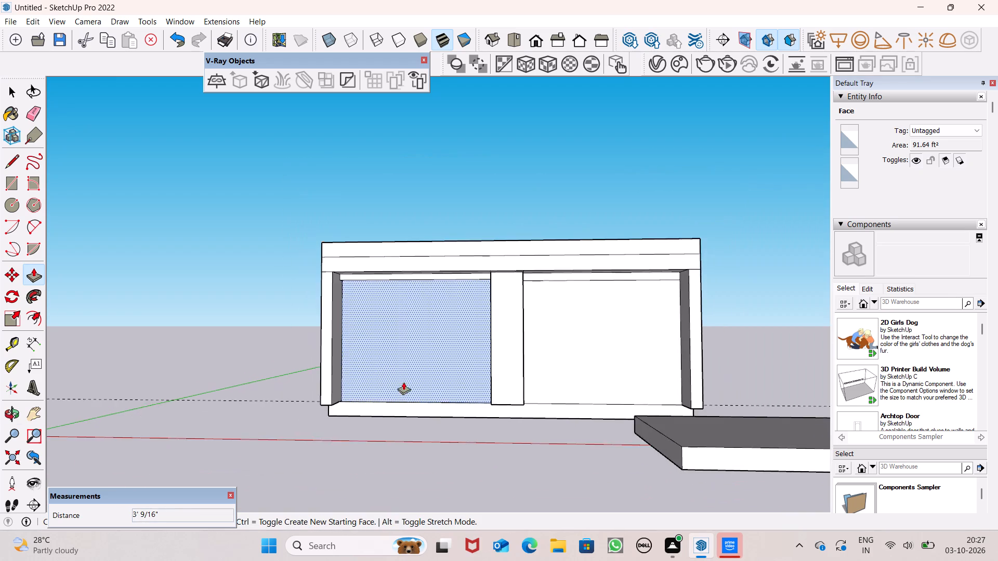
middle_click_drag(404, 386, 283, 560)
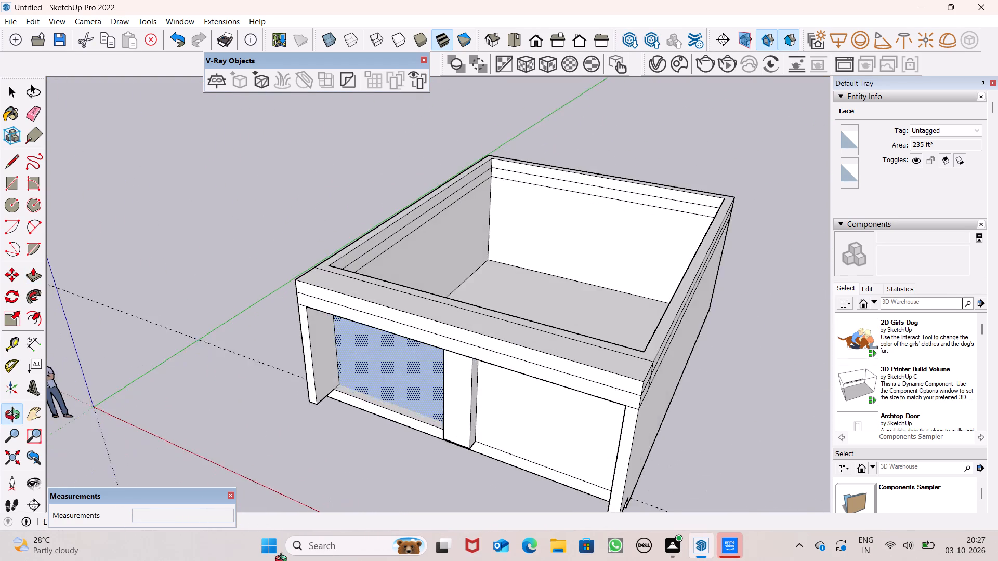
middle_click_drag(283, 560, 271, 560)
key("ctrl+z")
Push/Pull the panel left of the pillar inward 9", the full wall thickness, to cut an opening into the room.
scroll(415, 438, "up", 2)
middle_click_drag(415, 428, 305, 525)
scroll(411, 436, "down", 2)
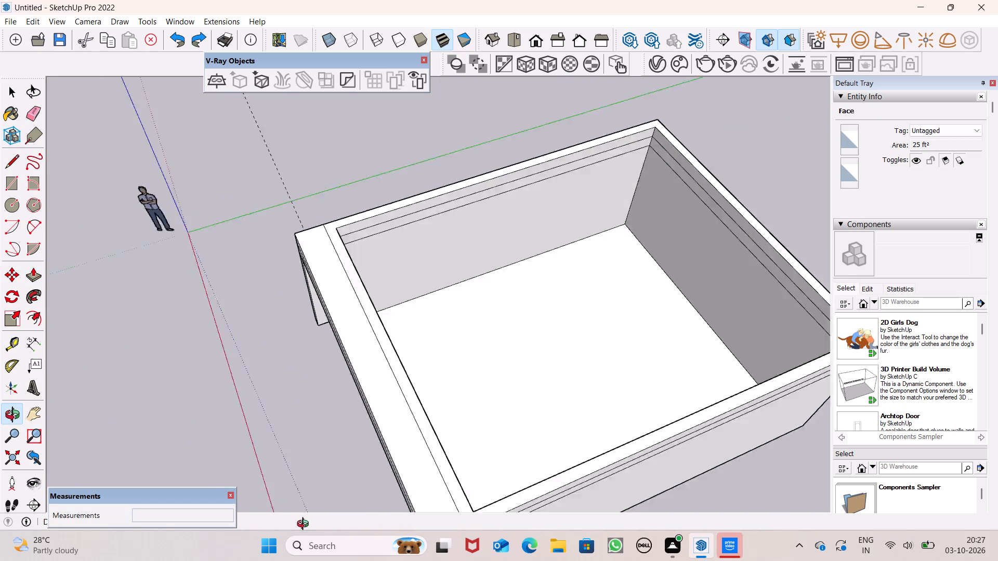
middle_click_drag(305, 525, 585, 325)
scroll(386, 408, "up", 4)
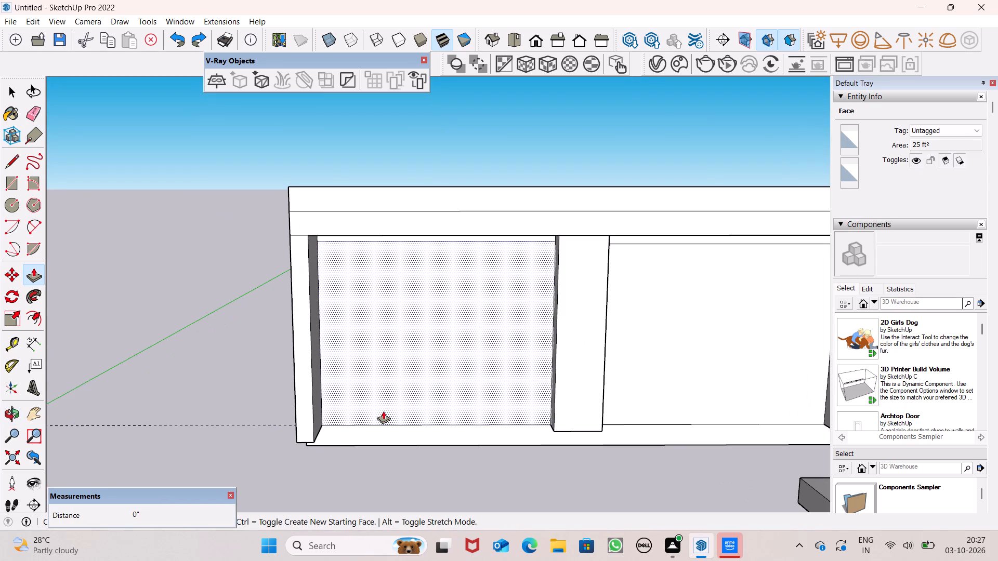
middle_click_drag(383, 411, 383, 398)
left_click_drag(424, 401, 446, 386)
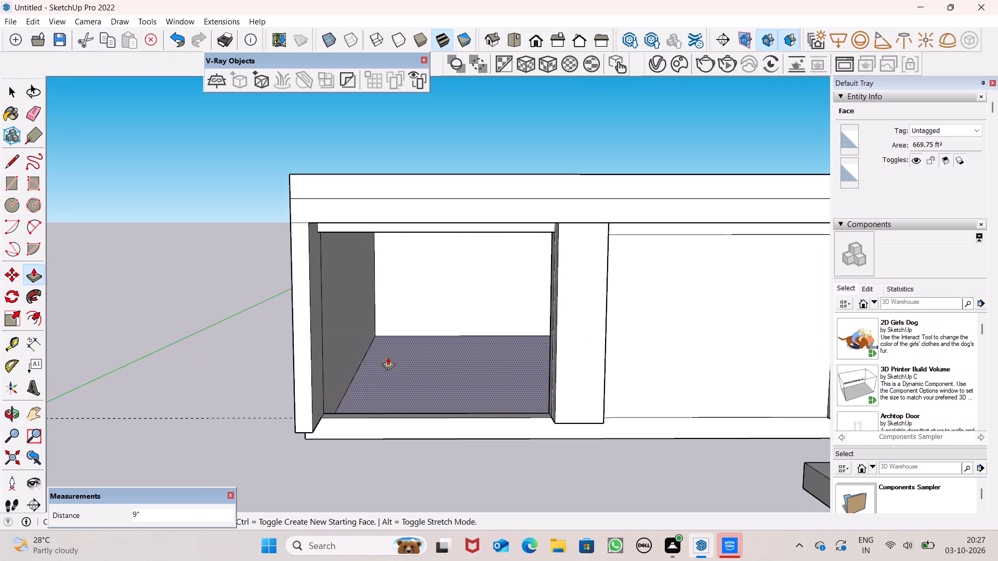
Push/Pull the panel right of the pillar inward 9" through the front wall to cut the second opening.
scroll(388, 356, "down", 2)
left_click_drag(606, 377, 607, 365)
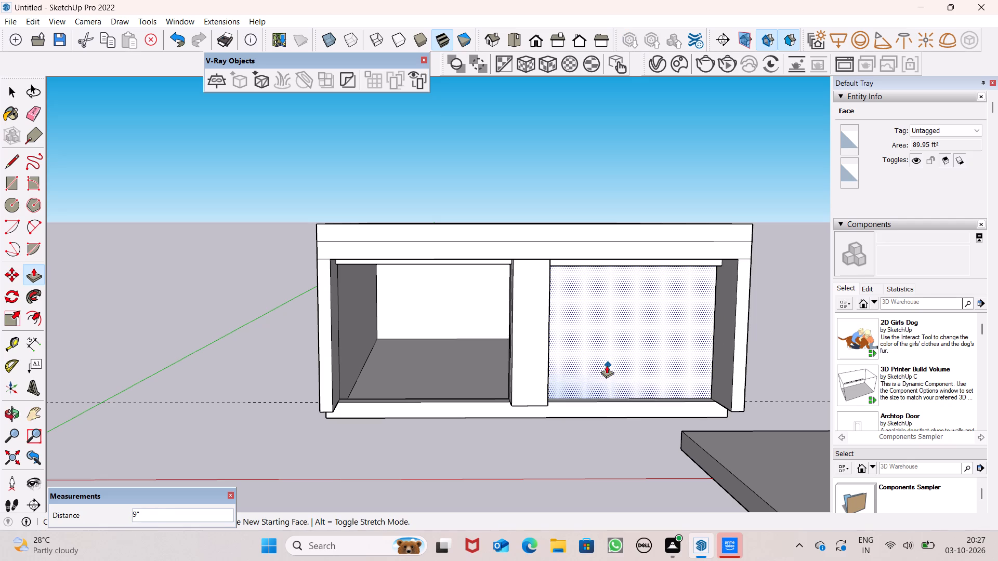
left_click_drag(607, 365, 602, 350)
Erase the horizontal band lines and the vertical seam near the front corner on the outside of the left wall.
scroll(558, 336, "down", 6)
middle_click_drag(564, 342, 526, 361)
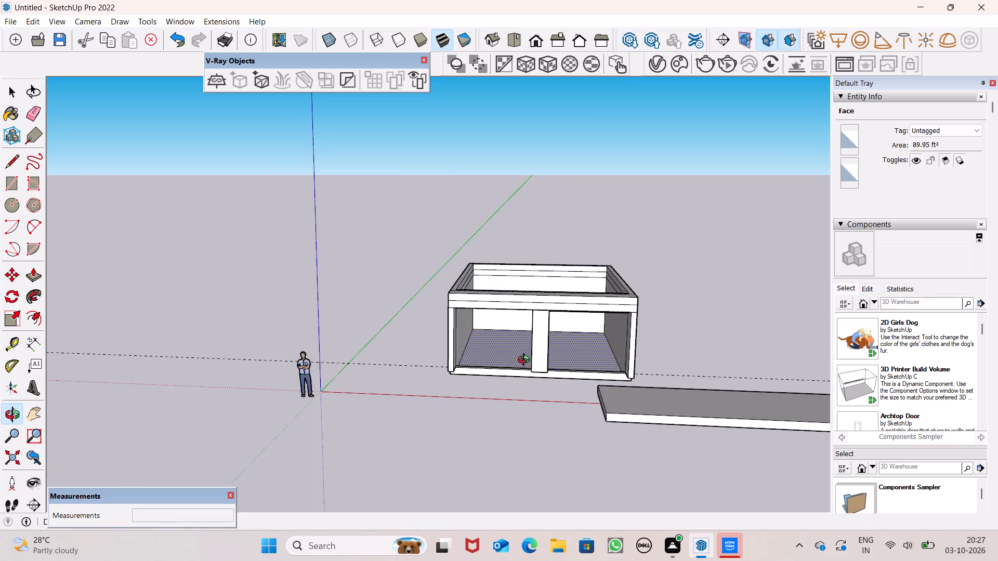
middle_click_drag(526, 361, 790, 328)
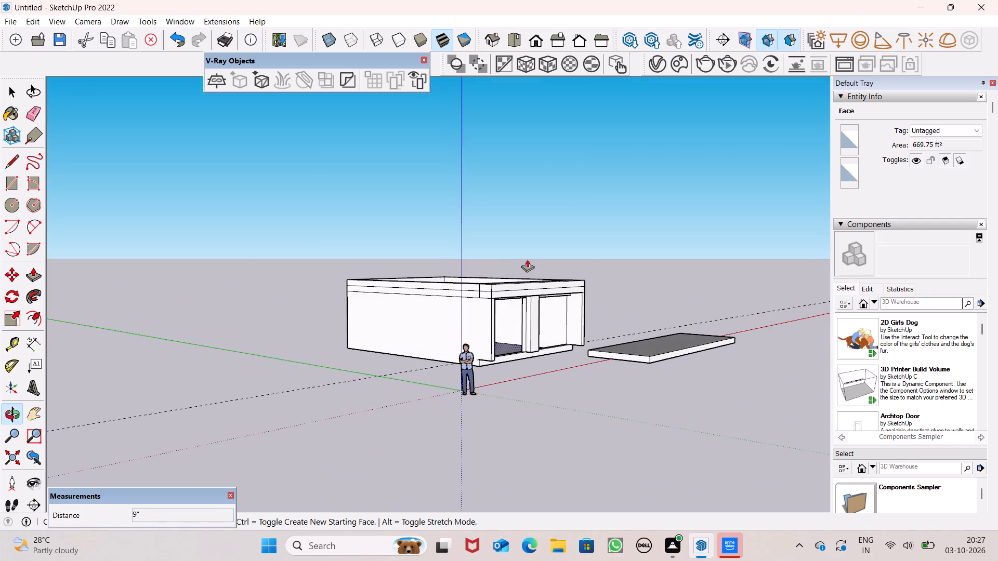
scroll(491, 260, "up", 8)
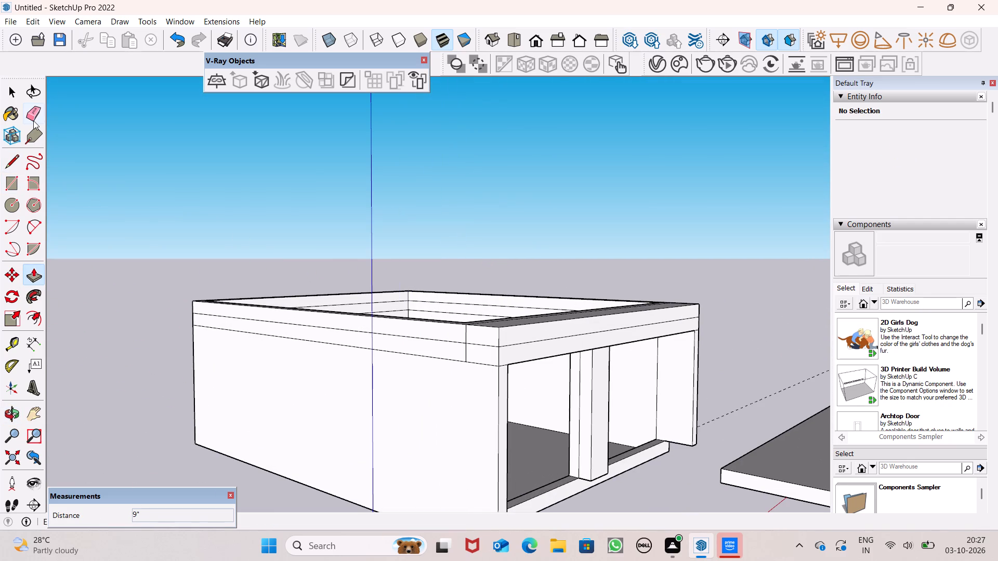
left_click(33, 121)
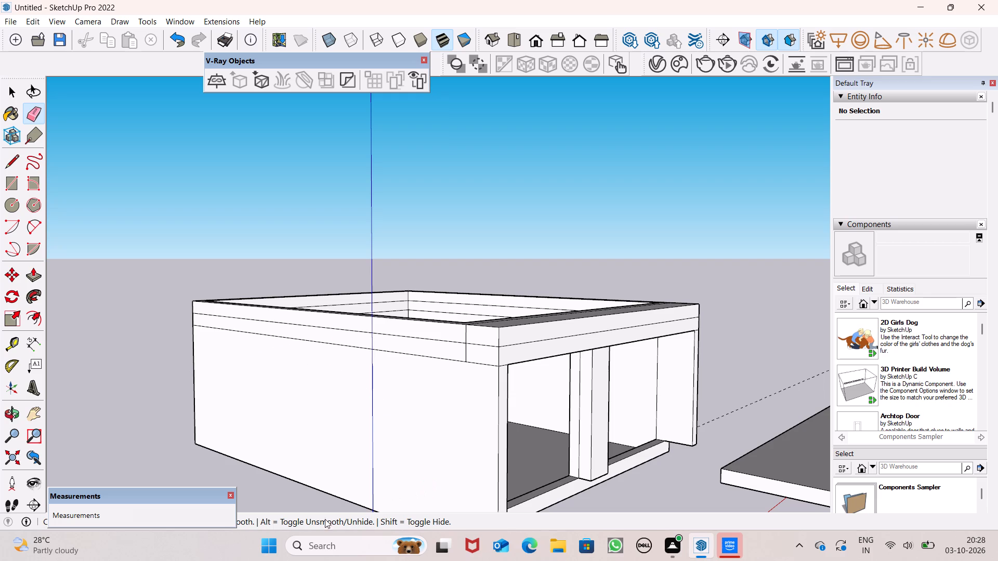
scroll(459, 365, "down", 2)
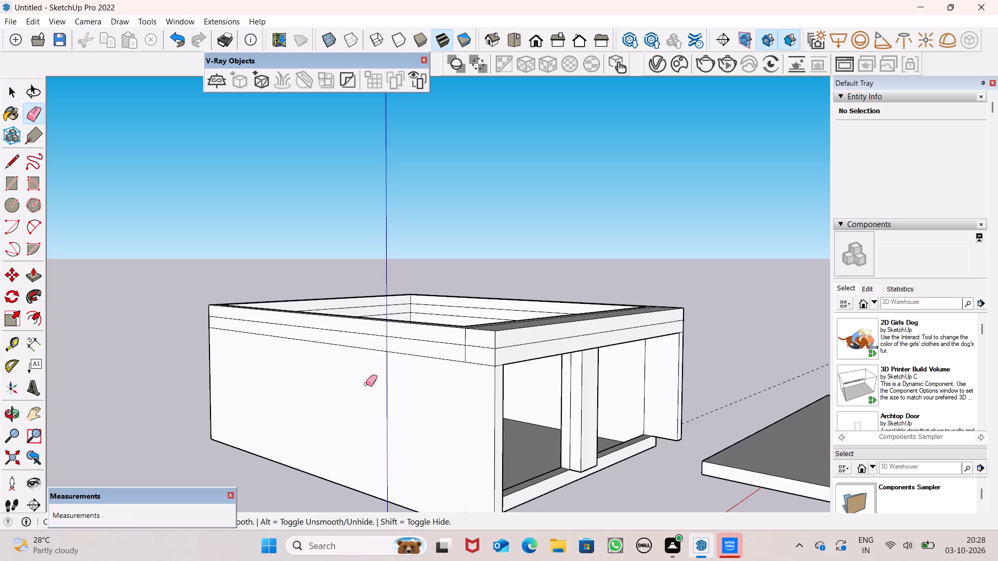
scroll(363, 385, "down", 2)
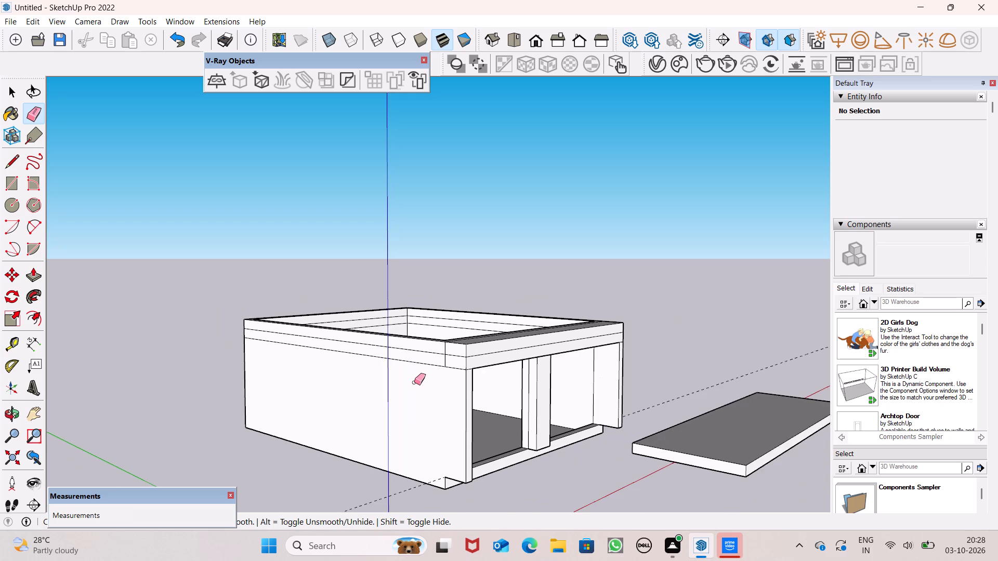
scroll(412, 368, "up", 7)
left_click_drag(439, 331, 444, 364)
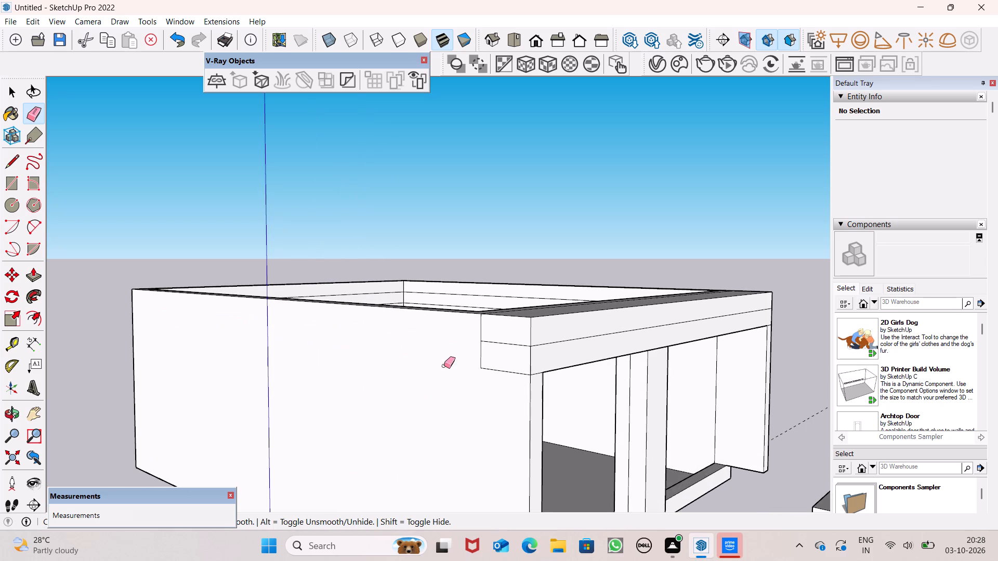
left_click_drag(482, 330, 492, 369)
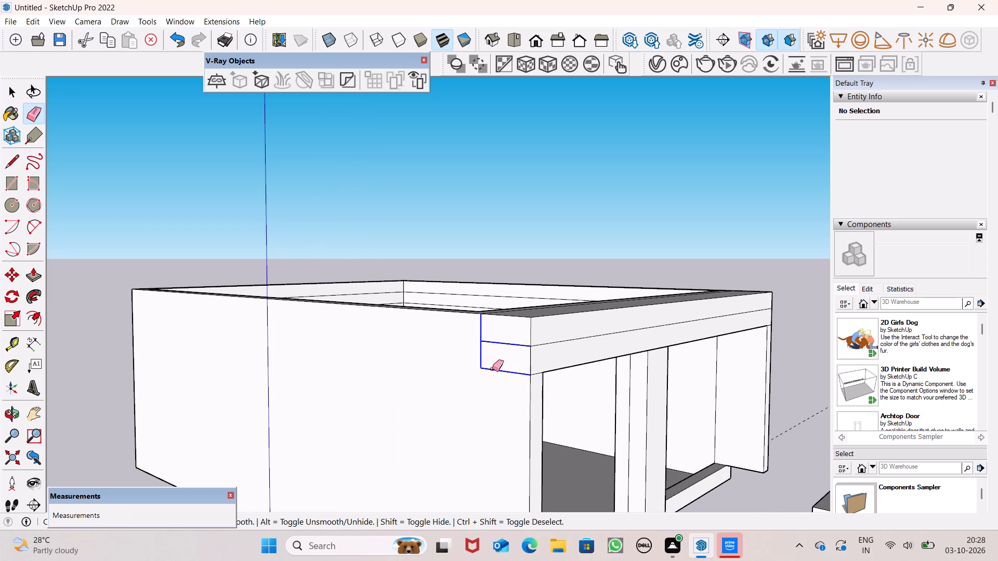
left_click_drag(492, 369, 495, 364)
Erase the horizontal band lines and the vertical seam near the front corner on the outside of the right wall.
scroll(431, 348, "down", 4)
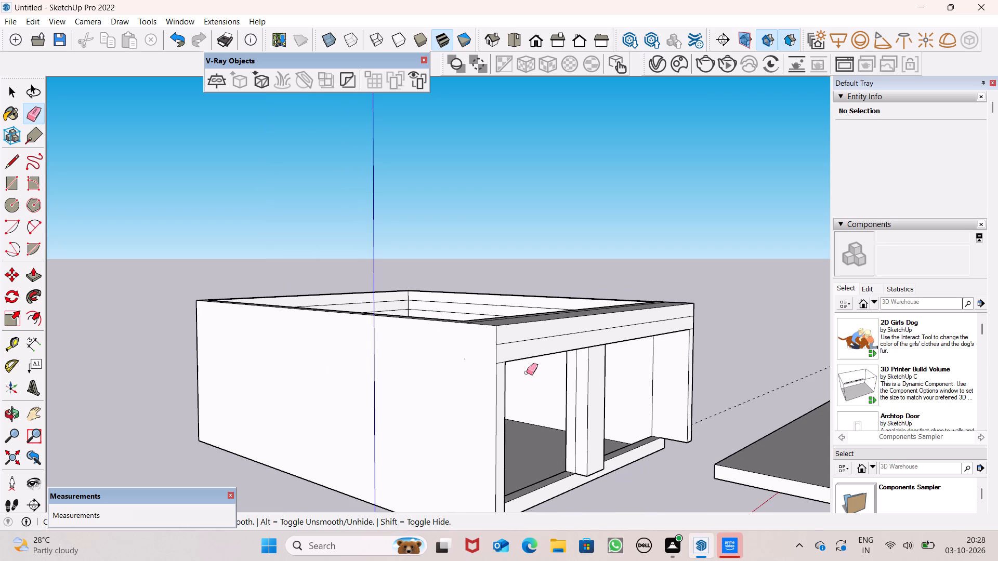
middle_click_drag(523, 373, 10, 366)
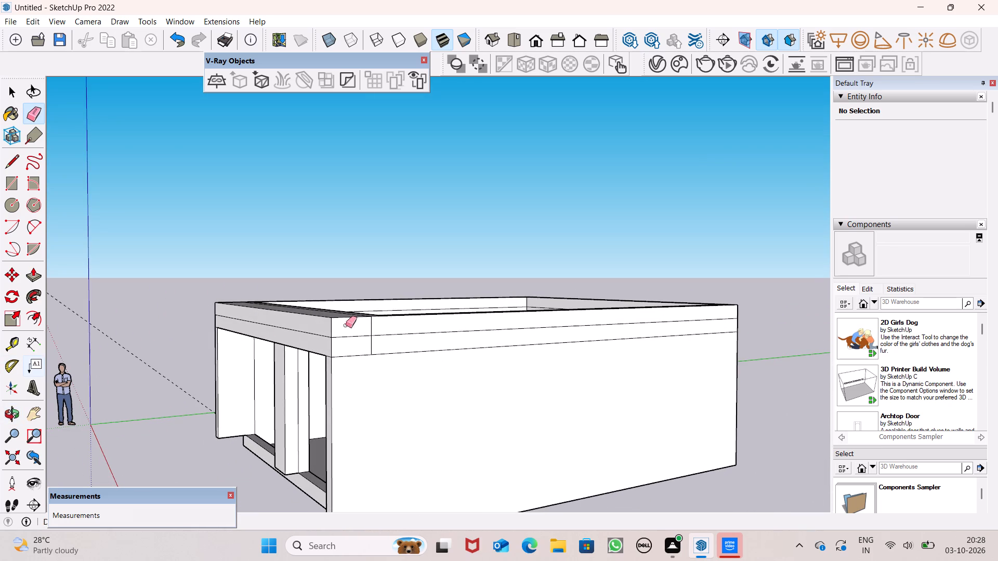
left_click_drag(378, 331, 397, 346)
Erase the two horizontal band lines on the inside of both the back wall and the left wall.
scroll(457, 352, "down", 7)
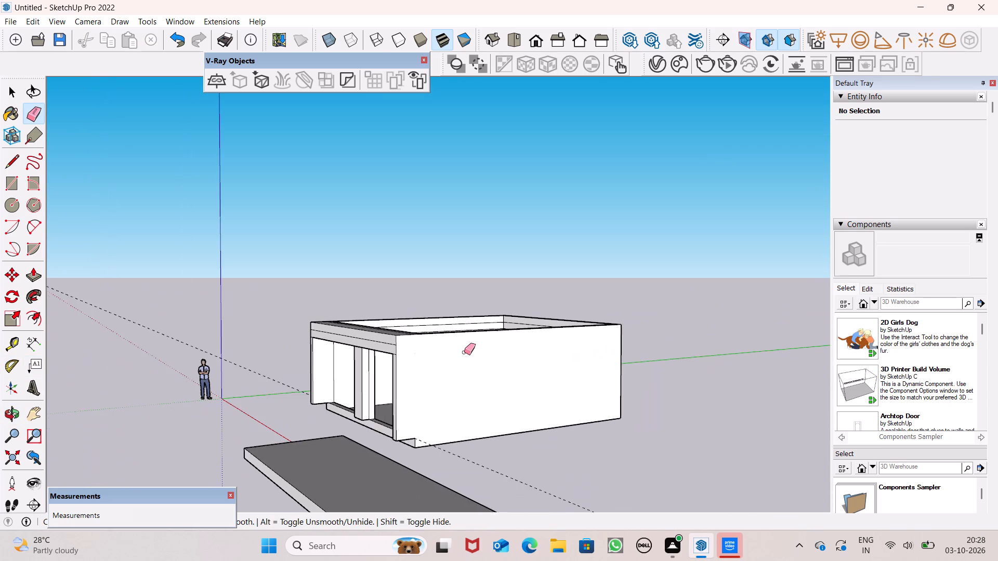
middle_click_drag(464, 380, 773, 392)
scroll(523, 457, "up", 2)
scroll(515, 377, "down", 3)
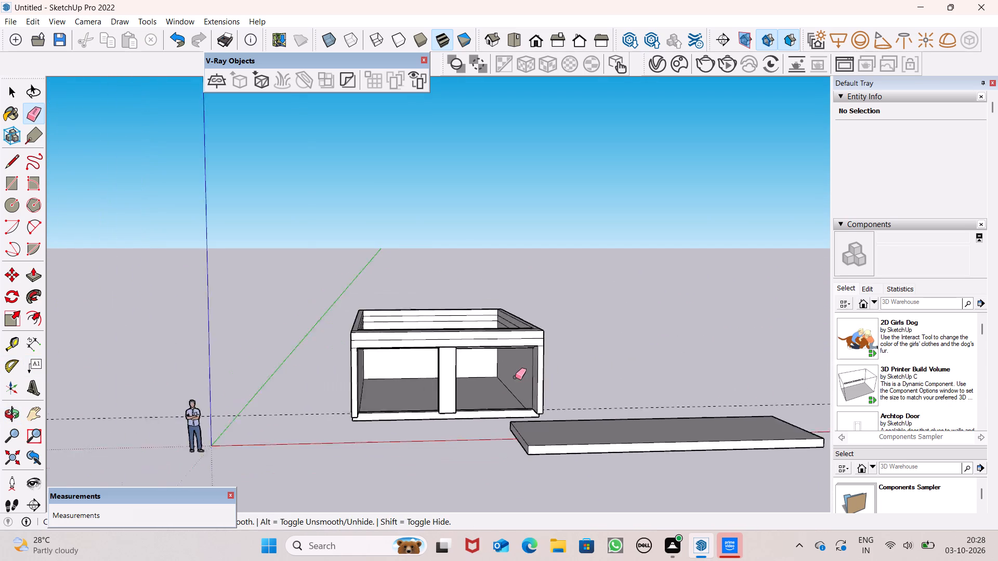
scroll(515, 377, "down", 3)
middle_click_drag(497, 406, 457, 409)
scroll(466, 321, "up", 8)
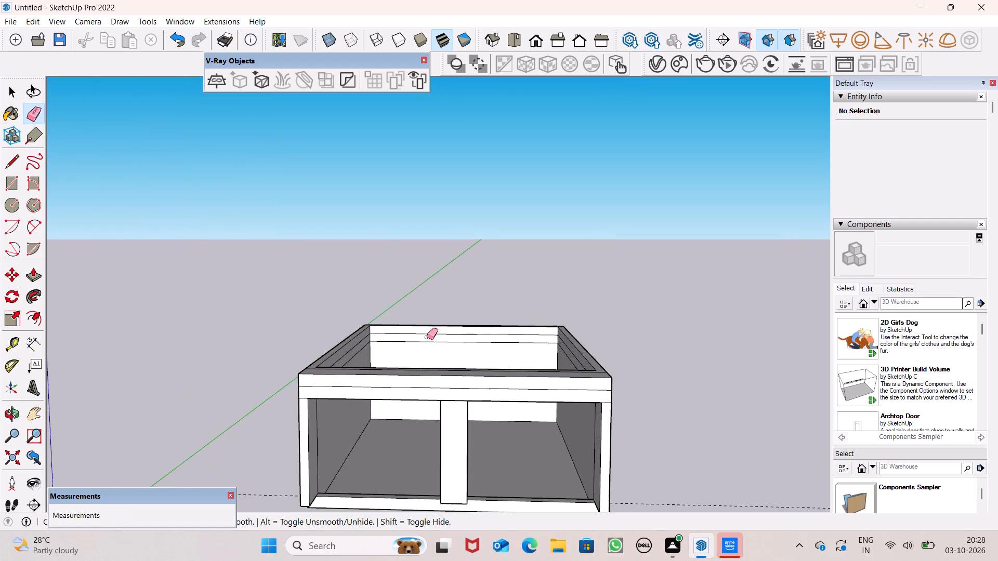
scroll(419, 340, "up", 7)
left_click_drag(422, 320, 428, 349)
left_click_drag(284, 341, 284, 342)
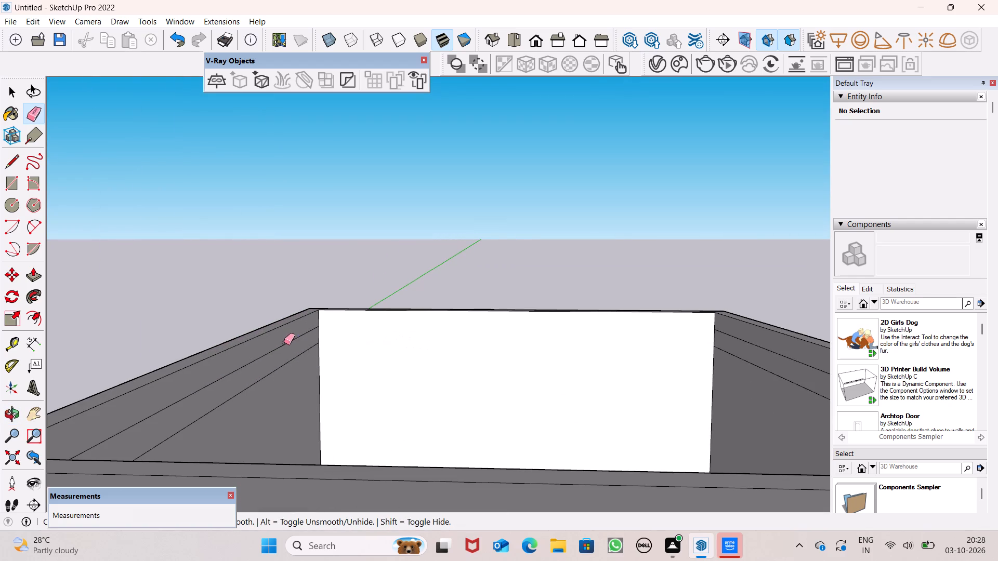
left_click_drag(284, 342, 292, 361)
Erase the two horizontal band lines on the inside face of the right wall.
scroll(566, 319, "down", 3)
middle_click_drag(594, 389, 796, 423)
scroll(730, 271, "up", 1)
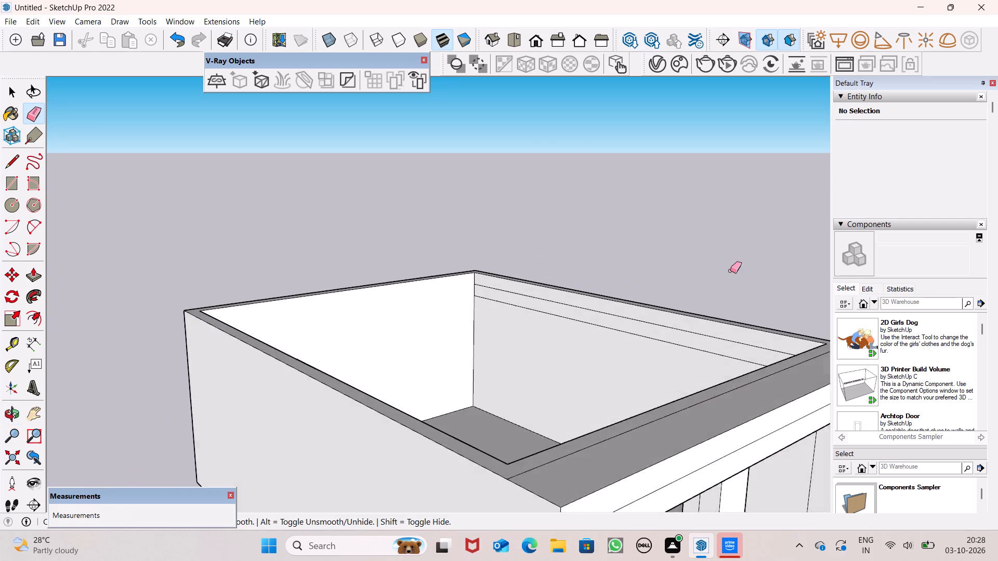
scroll(730, 271, "up", 5)
left_click_drag(707, 363, 706, 393)
Erase the two horizontal band lines on the inside of the front wall above the openings.
scroll(513, 317, "down", 4)
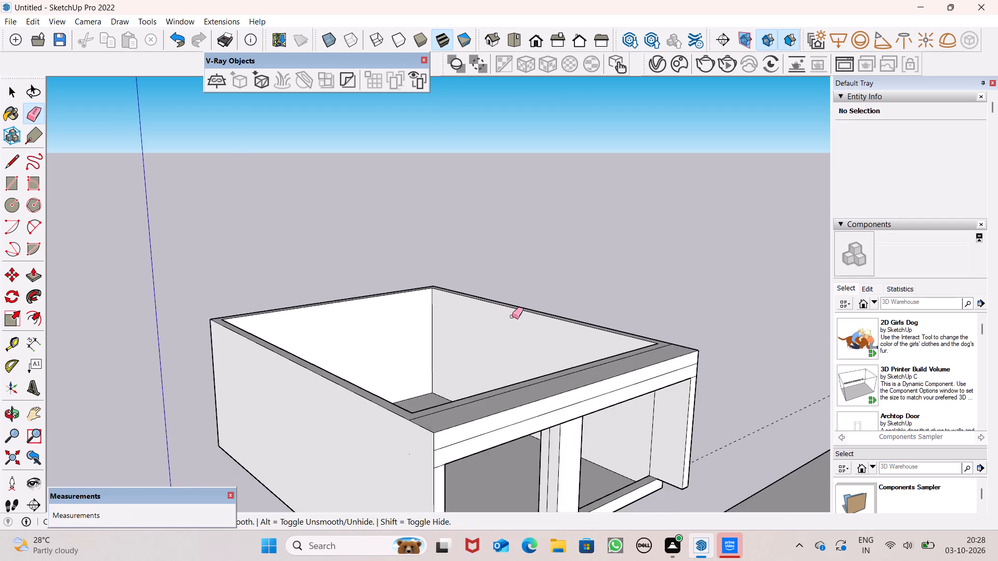
scroll(512, 316, "down", 7)
middle_click_drag(513, 350, 997, 324)
scroll(489, 230, "up", 7)
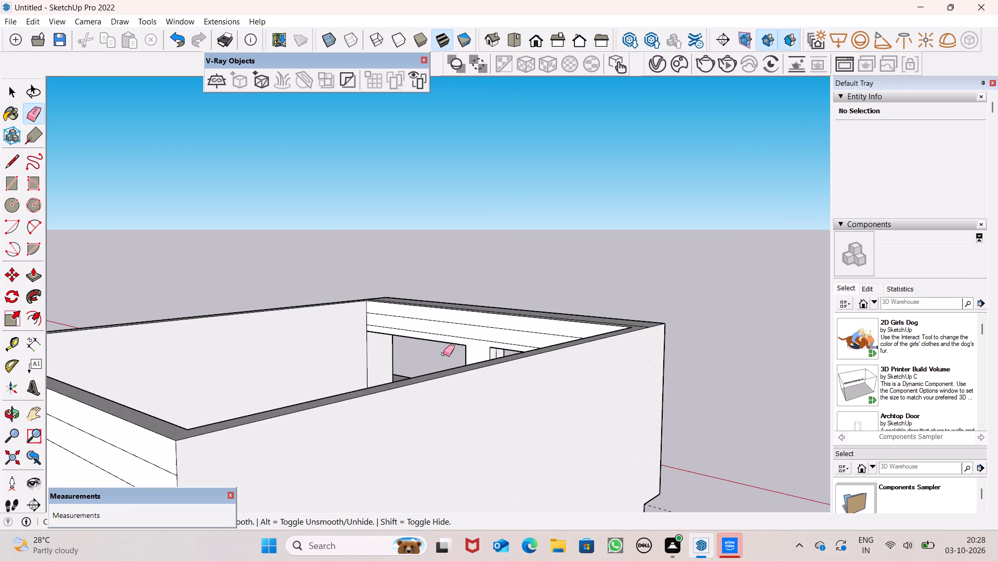
scroll(452, 345, "up", 7)
left_click_drag(522, 306, 506, 338)
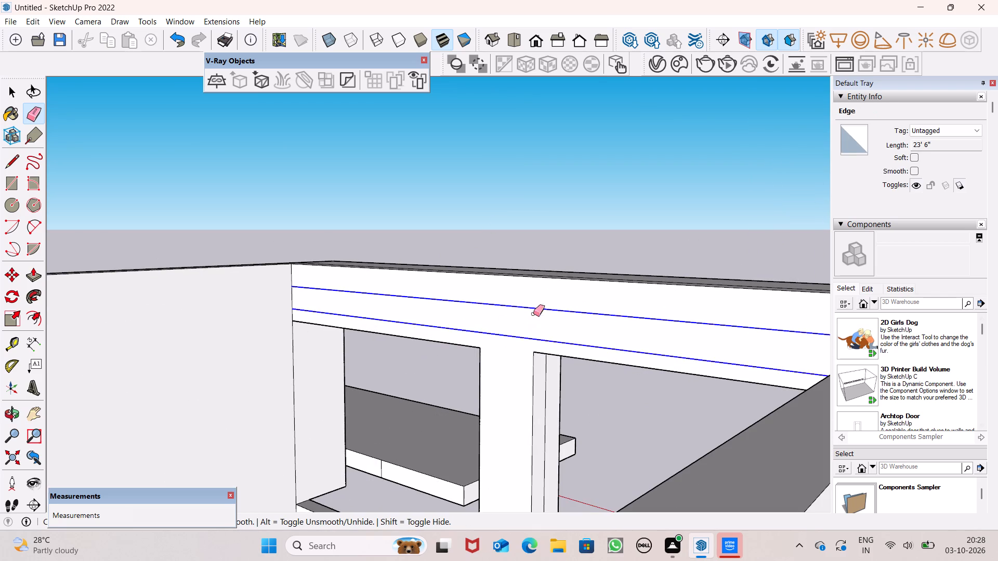
Examine the room from the front, back and inside, checking the walls and front openings for leftover lines.
scroll(528, 303, "down", 12)
middle_click_drag(561, 321, 655, 424)
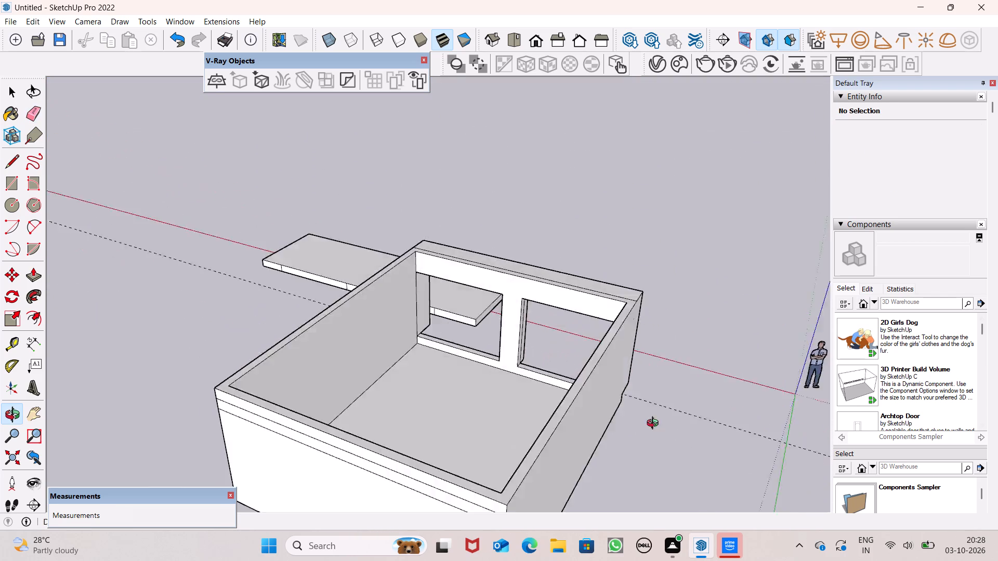
middle_click_drag(655, 424, 0, 407)
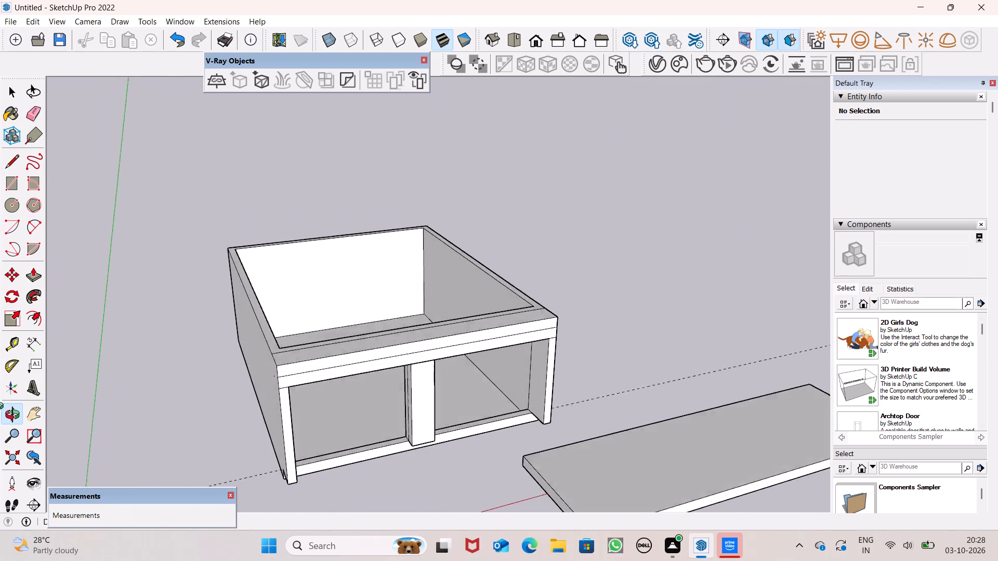
middle_click_drag(0, 407, 0, 368)
scroll(411, 396, "up", 1)
middle_click_drag(408, 396, 997, 412)
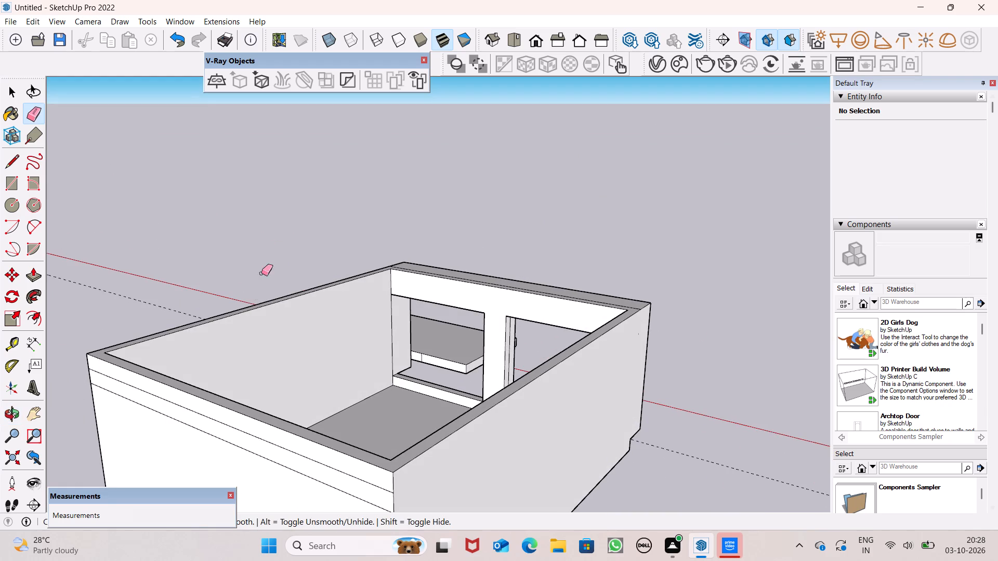
middle_click_drag(386, 365, 564, 398)
scroll(349, 348, "up", 6)
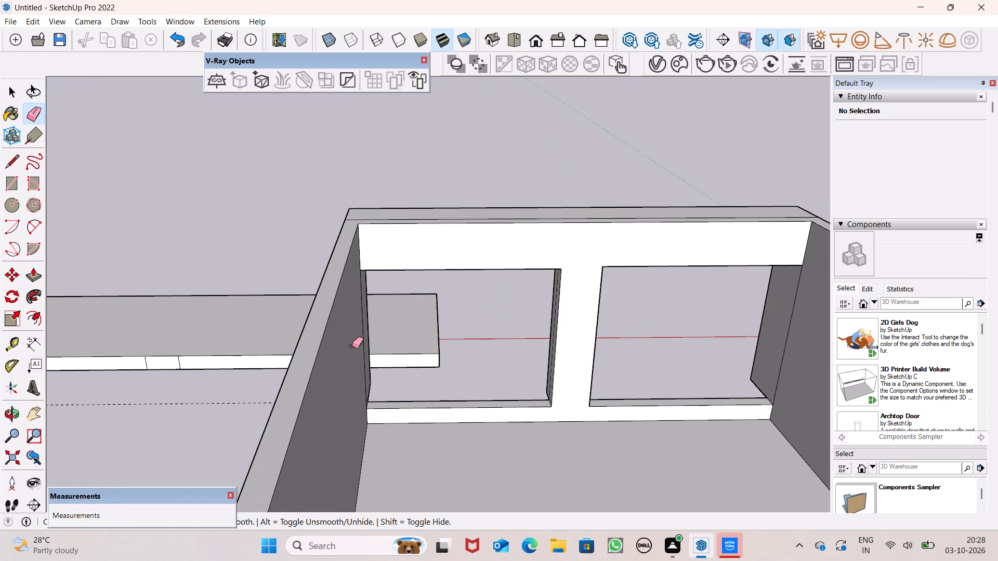
scroll(360, 354, "up", 4)
middle_click_drag(370, 362, 21, 330)
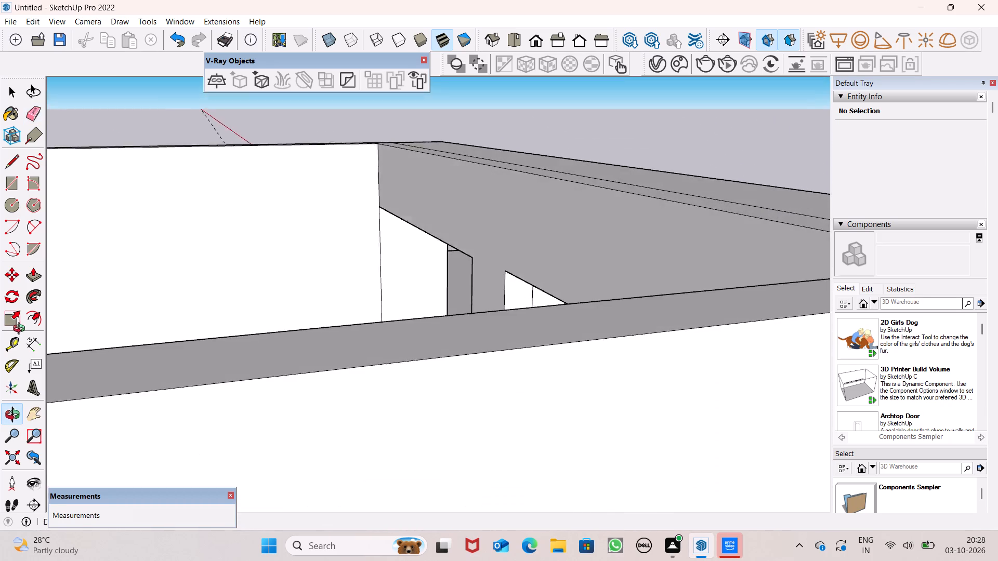
Erase the lengthwise line running across the top face of the front wall.
middle_click_drag(21, 330, 311, 338)
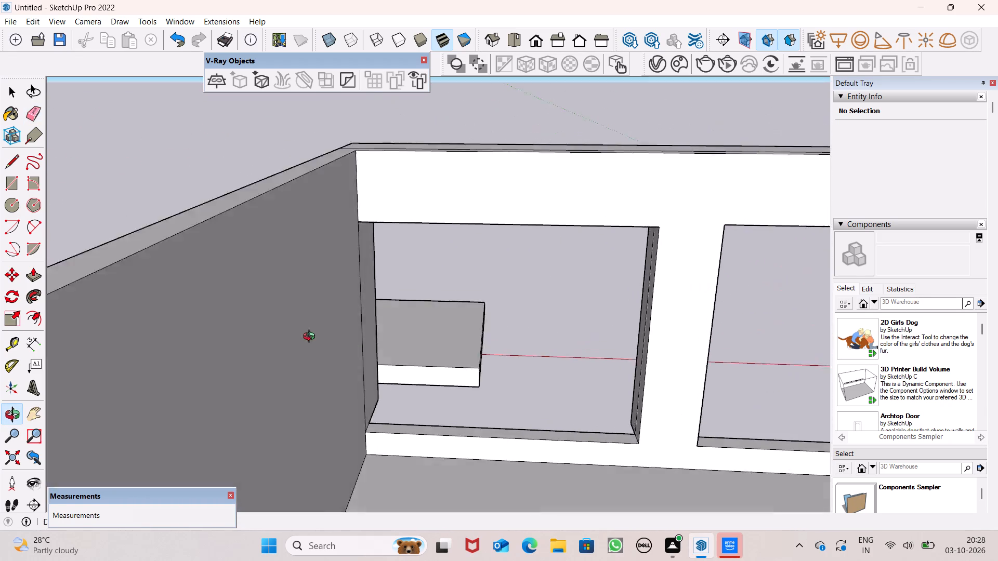
middle_click_drag(311, 338, 217, 324)
scroll(332, 289, "down", 5)
middle_click_drag(413, 304, 352, 335)
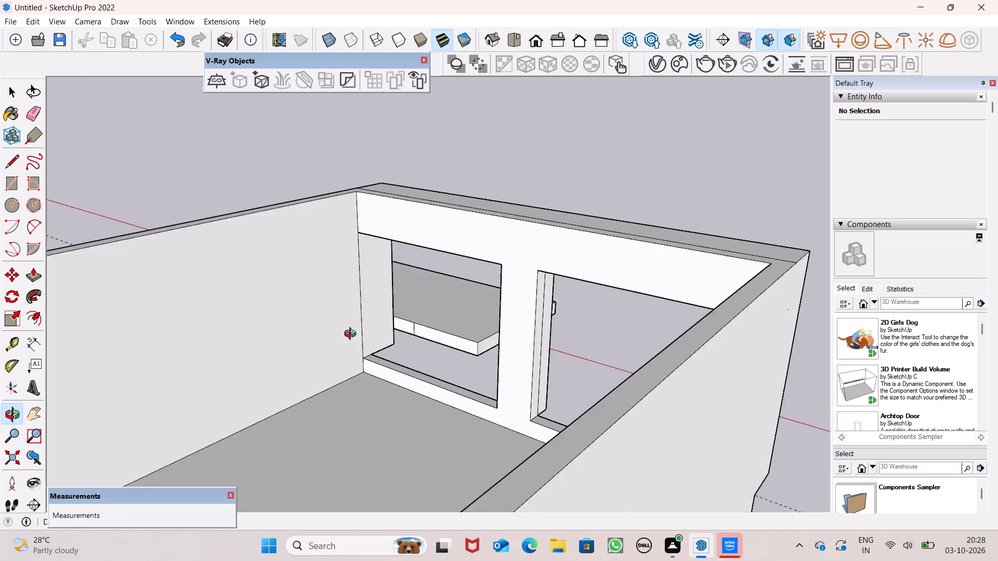
middle_click_drag(352, 335, 0, 317)
scroll(461, 286, "down", 4)
middle_click_drag(533, 316, 210, 318)
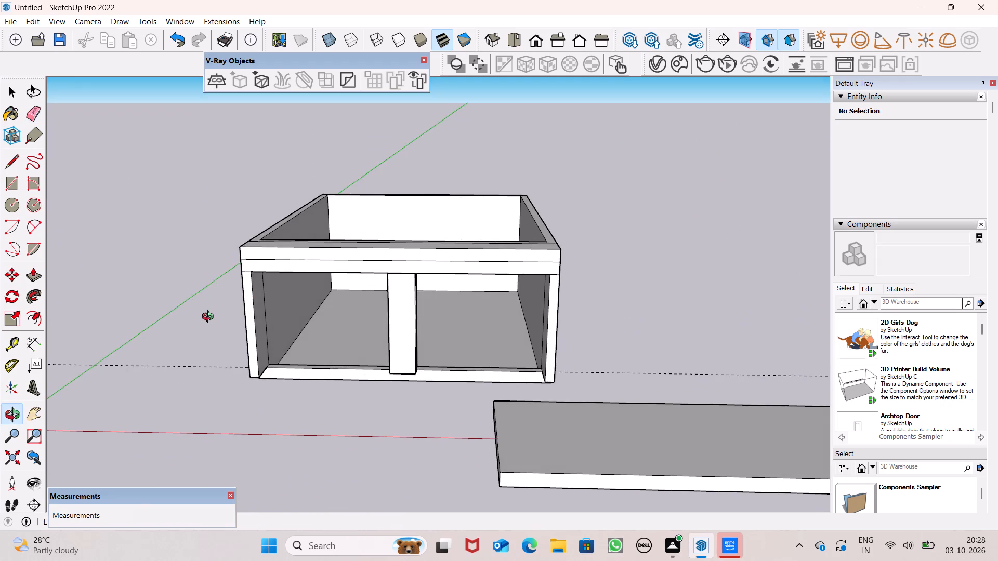
middle_click_drag(210, 318, 225, 350)
scroll(349, 300, "down", 1)
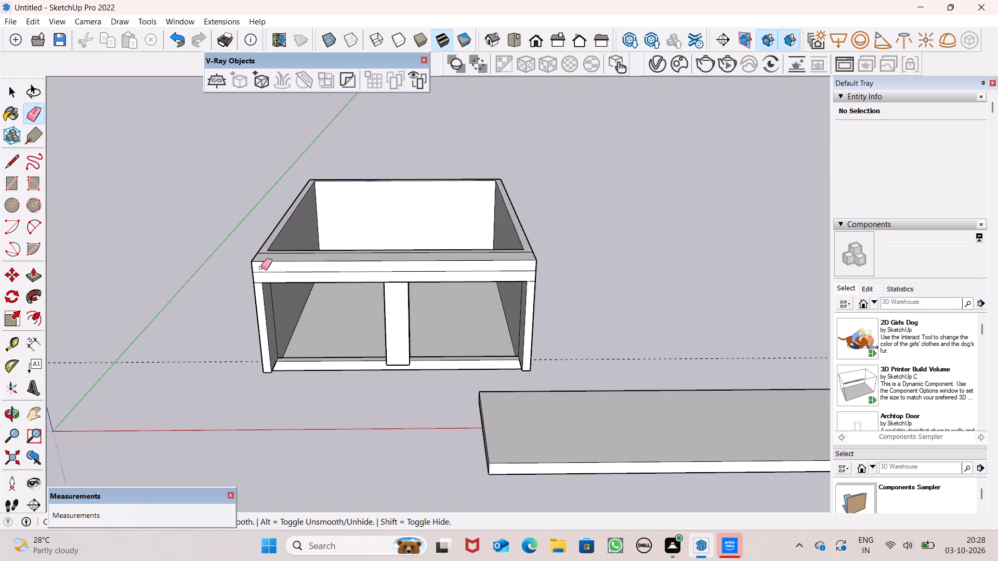
scroll(359, 256, "up", 4)
middle_click_drag(448, 270, 451, 404)
scroll(422, 322, "up", 4)
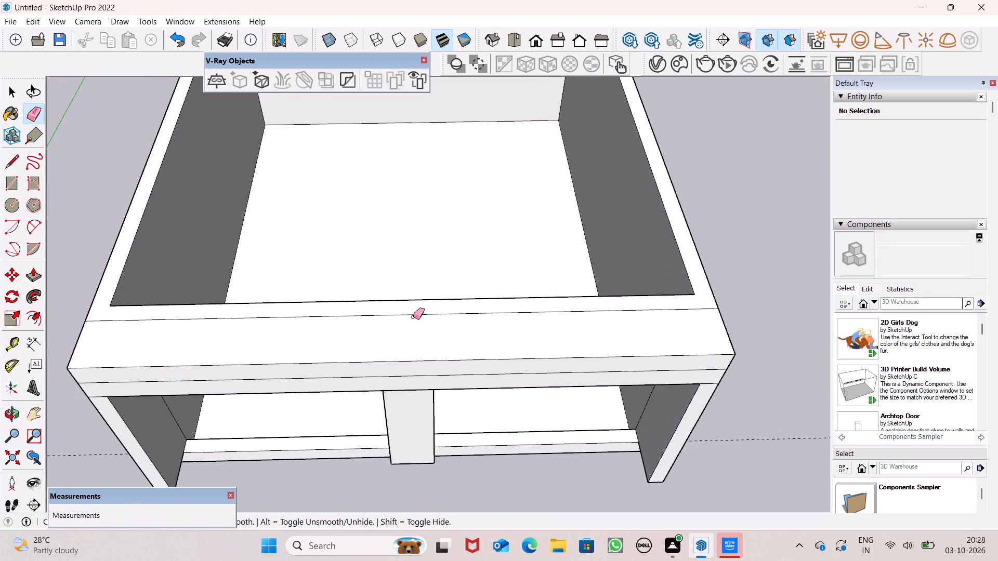
left_click_drag(427, 313, 431, 319)
scroll(410, 302, "down", 6)
middle_click_drag(450, 294, 461, 182)
key("space")
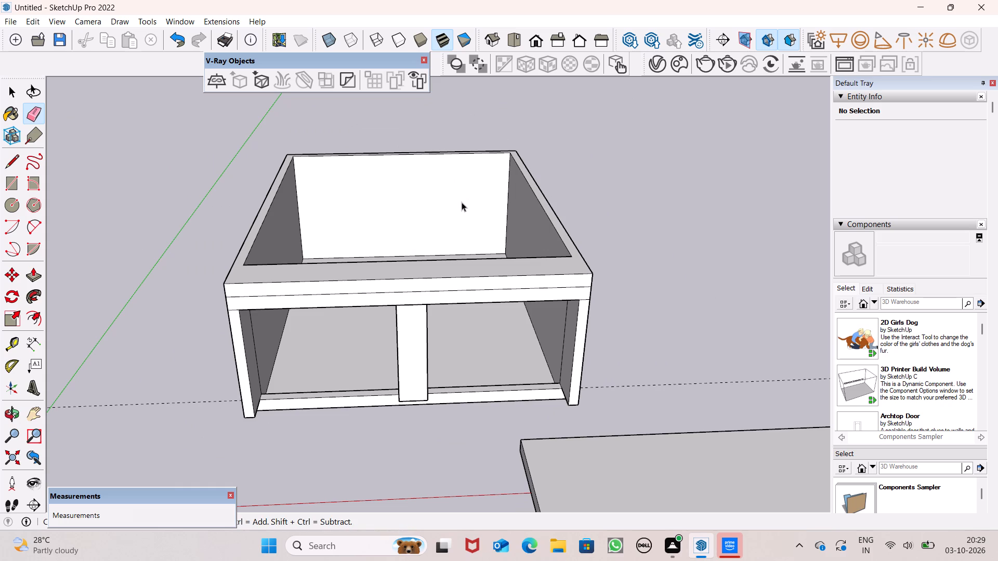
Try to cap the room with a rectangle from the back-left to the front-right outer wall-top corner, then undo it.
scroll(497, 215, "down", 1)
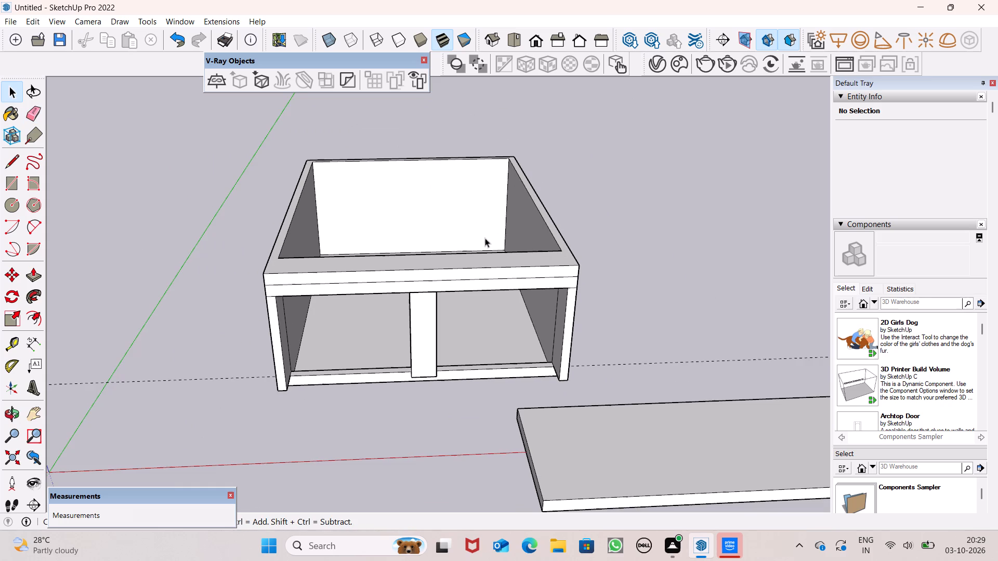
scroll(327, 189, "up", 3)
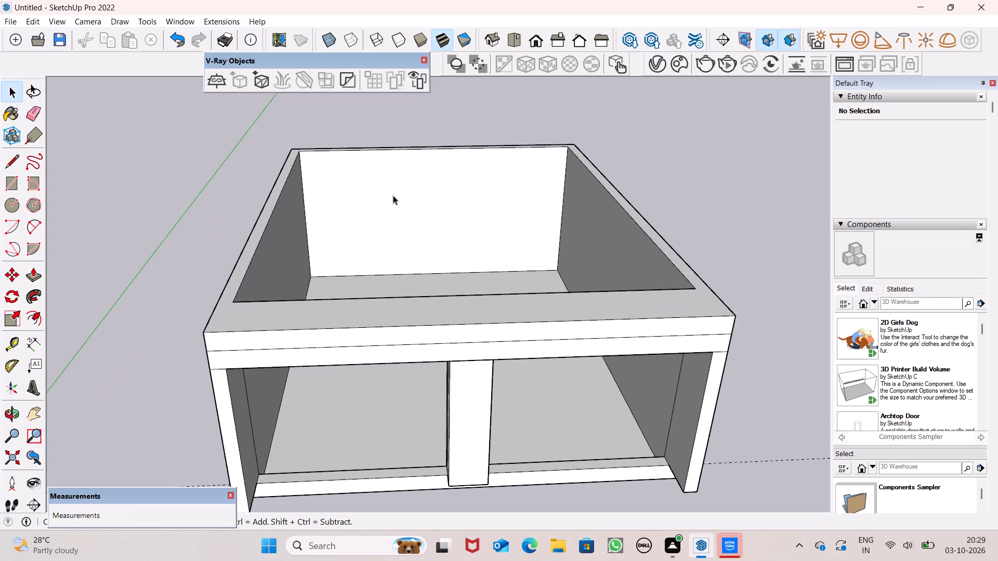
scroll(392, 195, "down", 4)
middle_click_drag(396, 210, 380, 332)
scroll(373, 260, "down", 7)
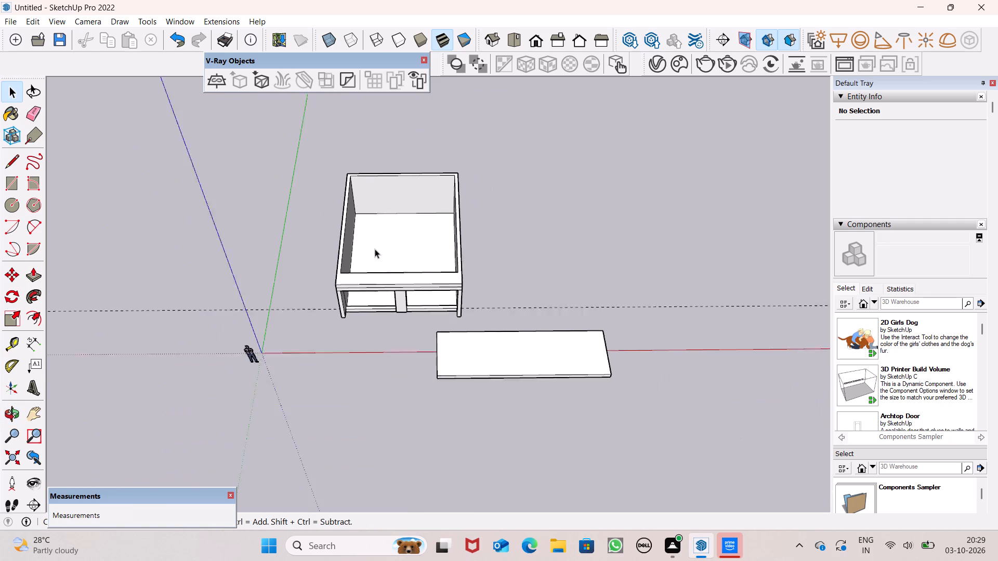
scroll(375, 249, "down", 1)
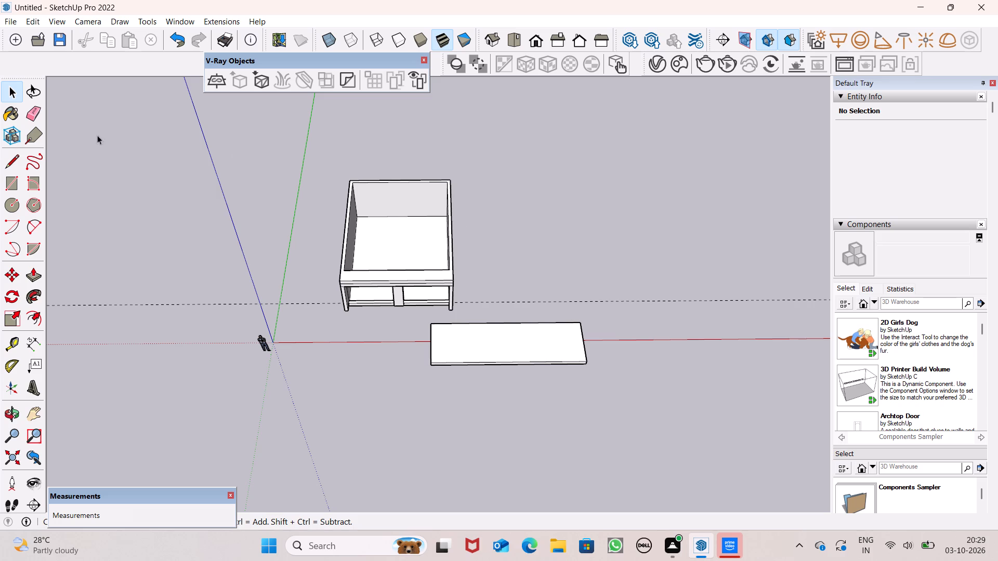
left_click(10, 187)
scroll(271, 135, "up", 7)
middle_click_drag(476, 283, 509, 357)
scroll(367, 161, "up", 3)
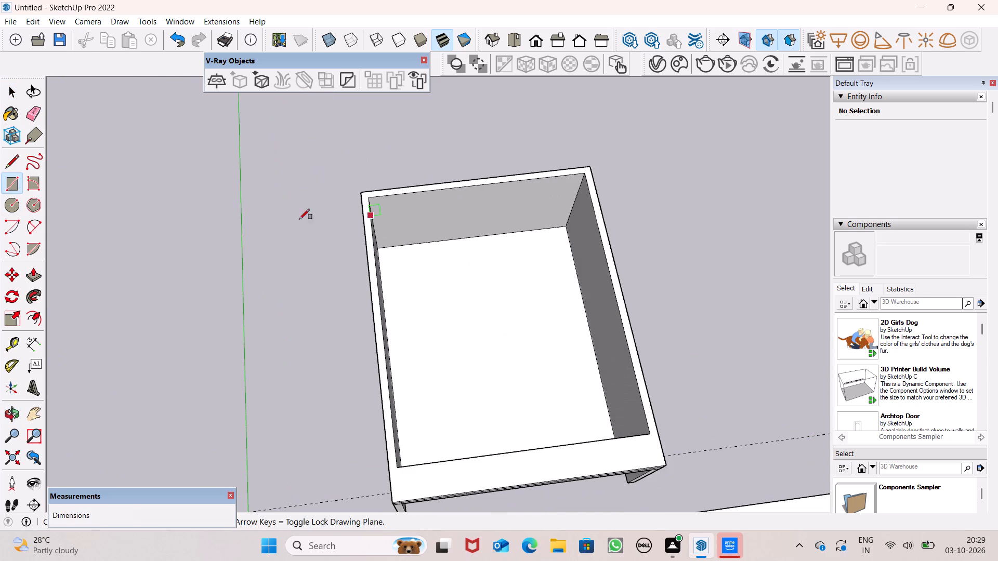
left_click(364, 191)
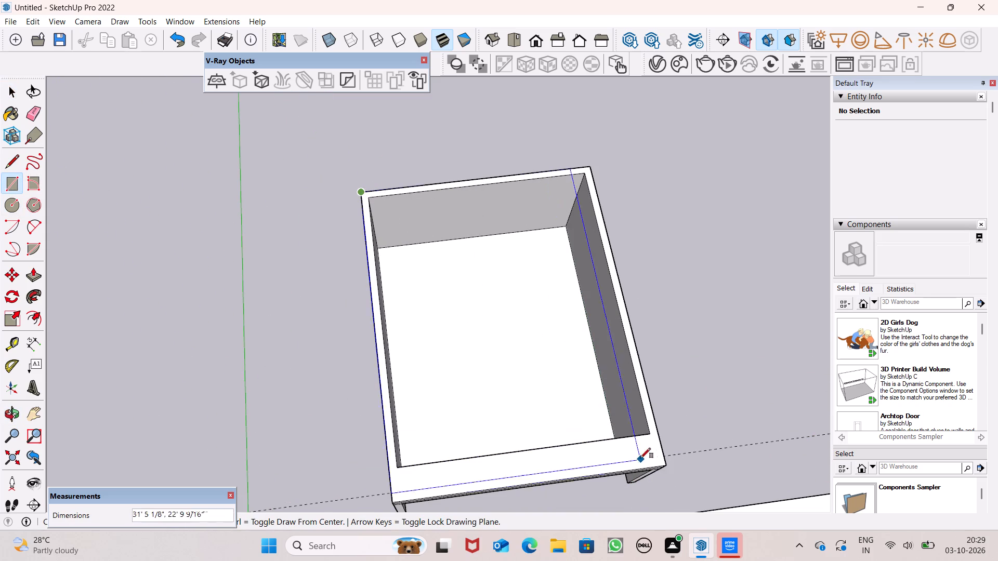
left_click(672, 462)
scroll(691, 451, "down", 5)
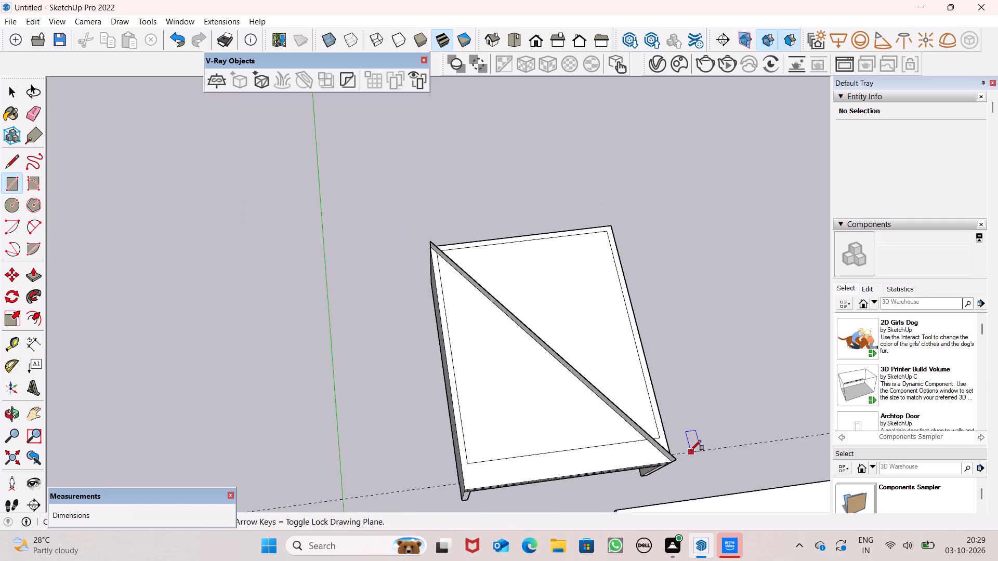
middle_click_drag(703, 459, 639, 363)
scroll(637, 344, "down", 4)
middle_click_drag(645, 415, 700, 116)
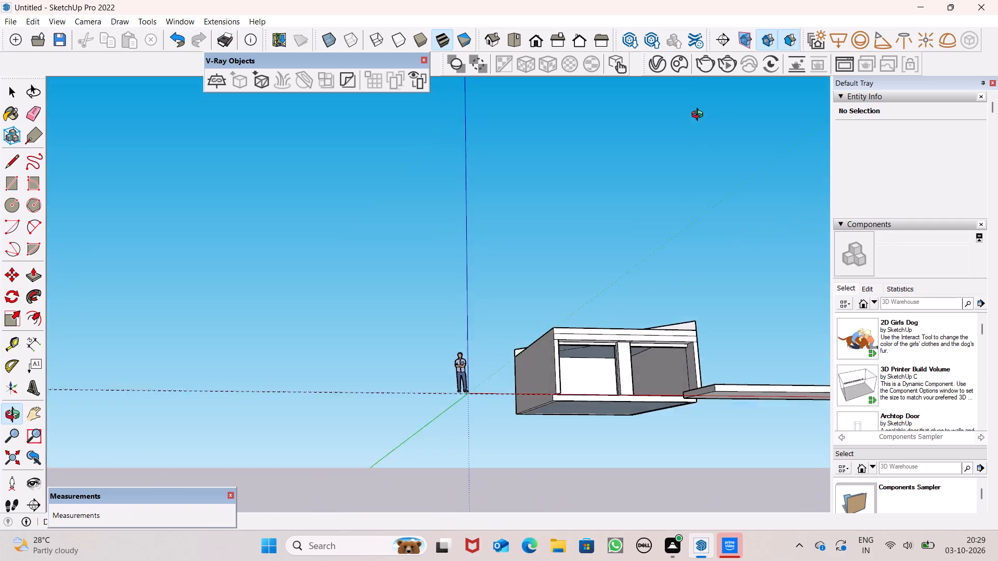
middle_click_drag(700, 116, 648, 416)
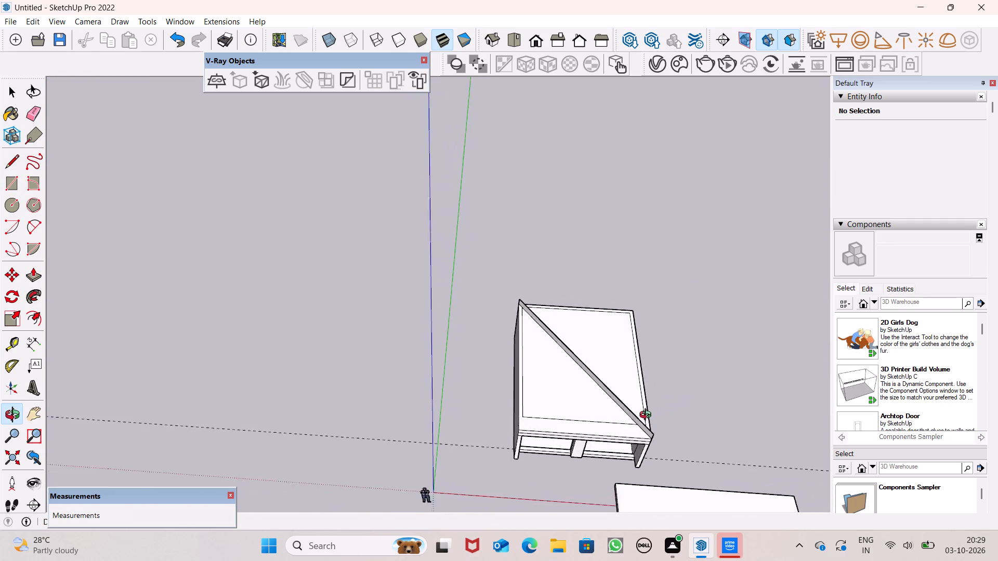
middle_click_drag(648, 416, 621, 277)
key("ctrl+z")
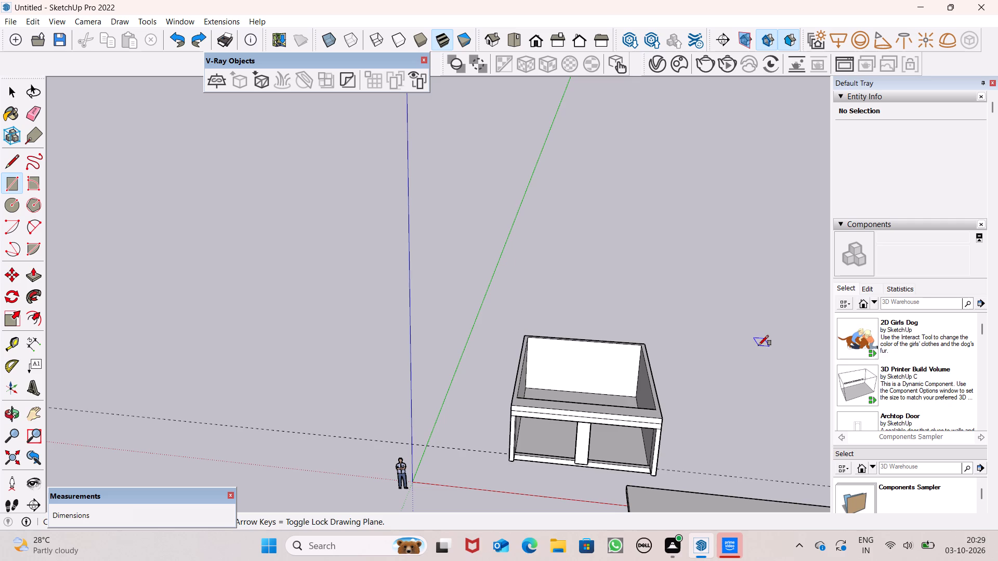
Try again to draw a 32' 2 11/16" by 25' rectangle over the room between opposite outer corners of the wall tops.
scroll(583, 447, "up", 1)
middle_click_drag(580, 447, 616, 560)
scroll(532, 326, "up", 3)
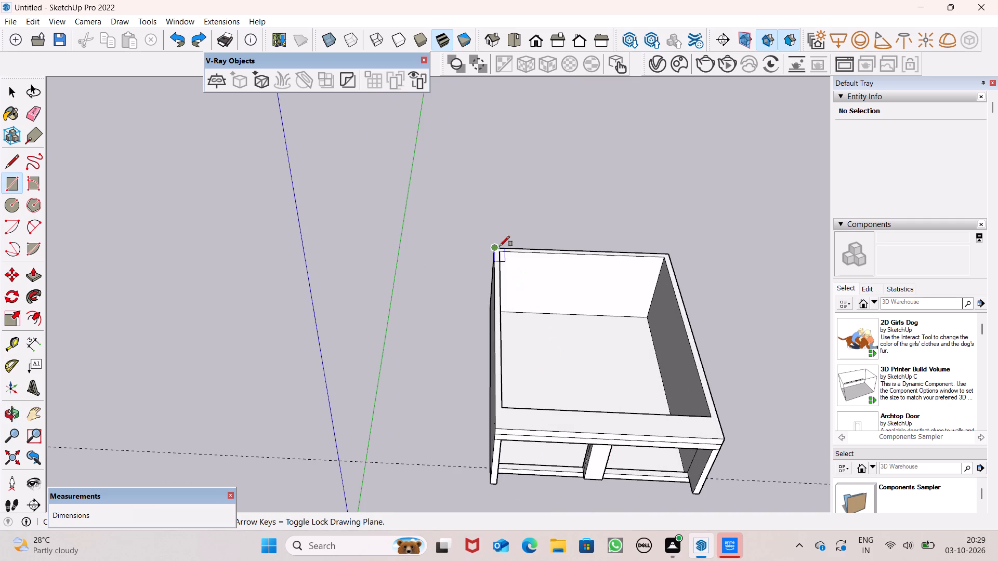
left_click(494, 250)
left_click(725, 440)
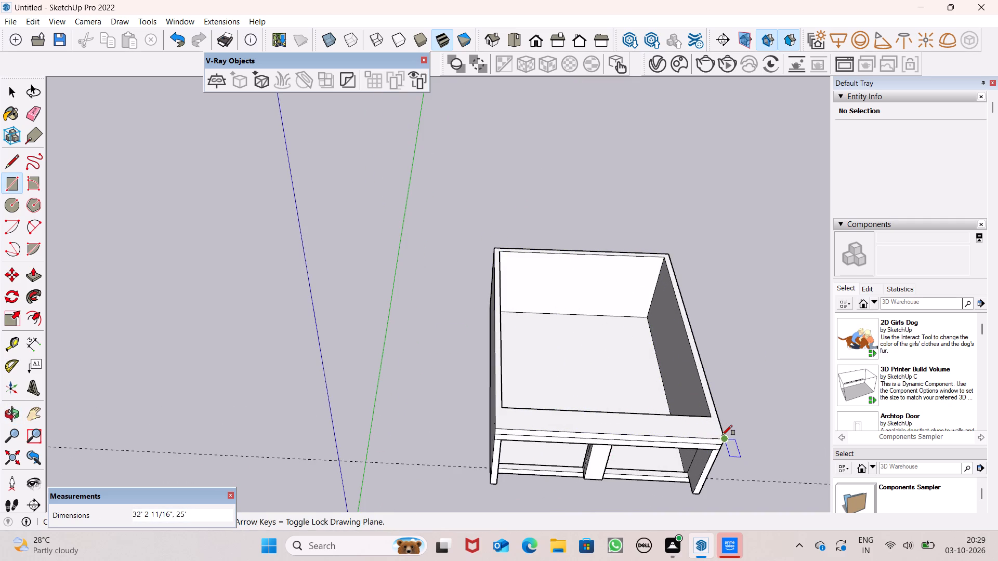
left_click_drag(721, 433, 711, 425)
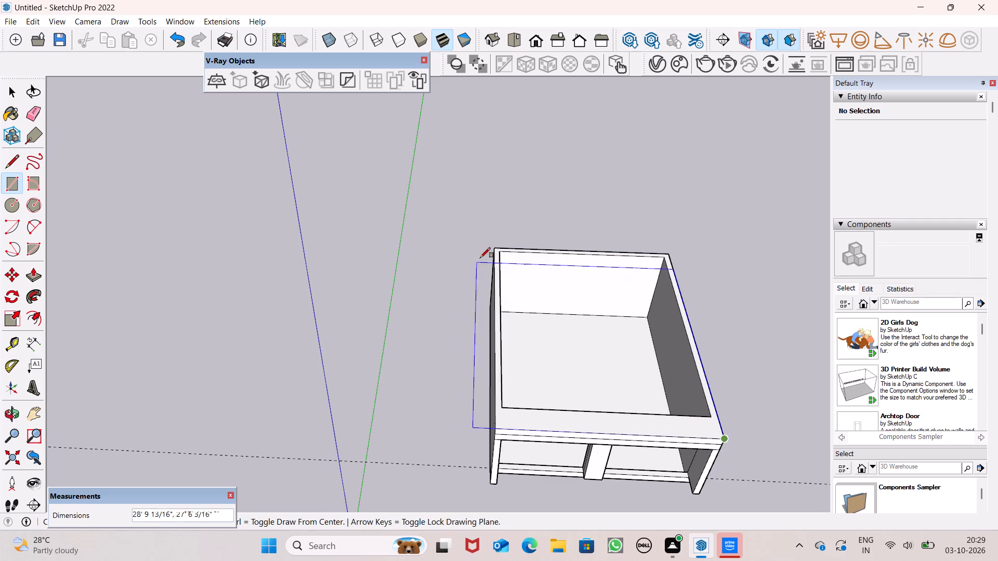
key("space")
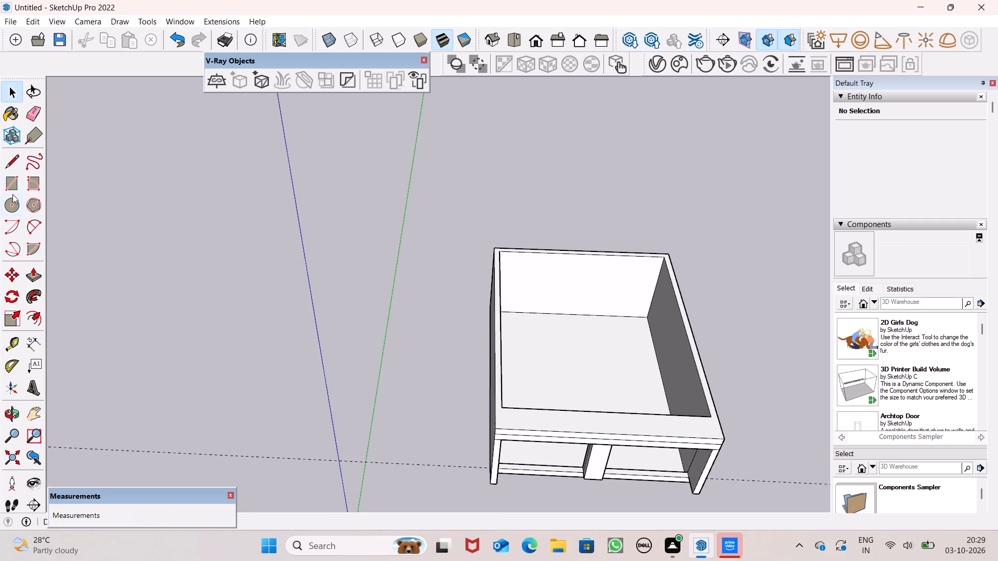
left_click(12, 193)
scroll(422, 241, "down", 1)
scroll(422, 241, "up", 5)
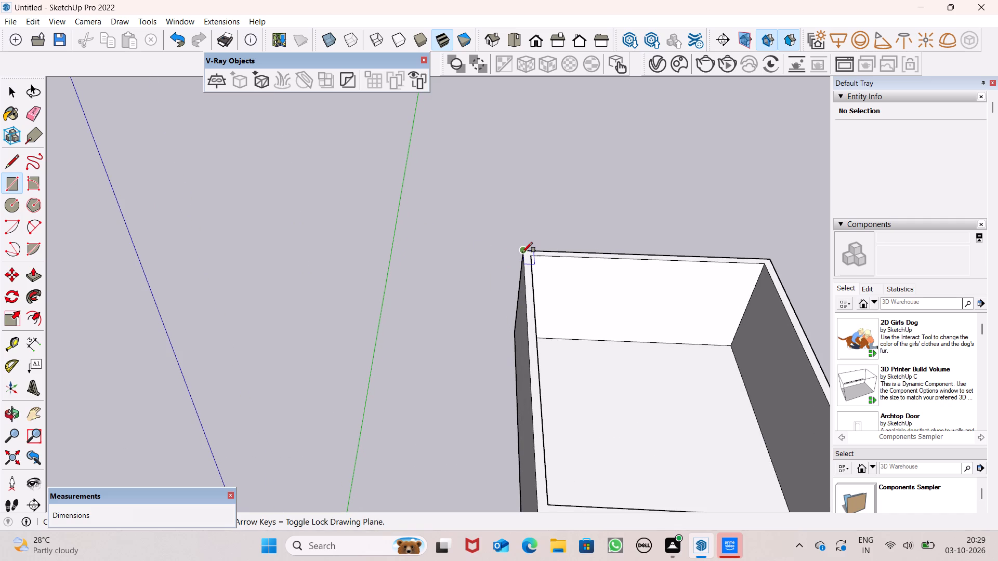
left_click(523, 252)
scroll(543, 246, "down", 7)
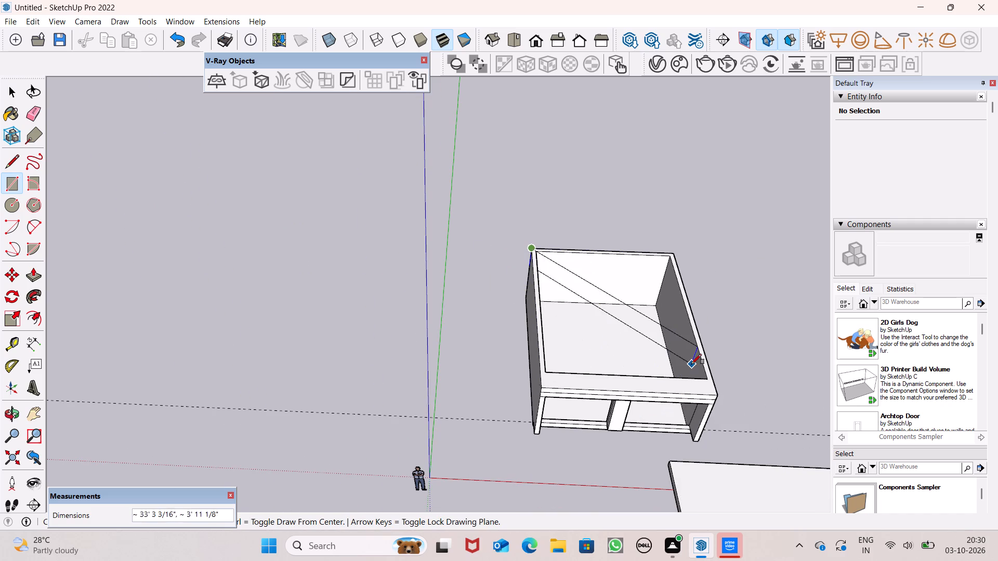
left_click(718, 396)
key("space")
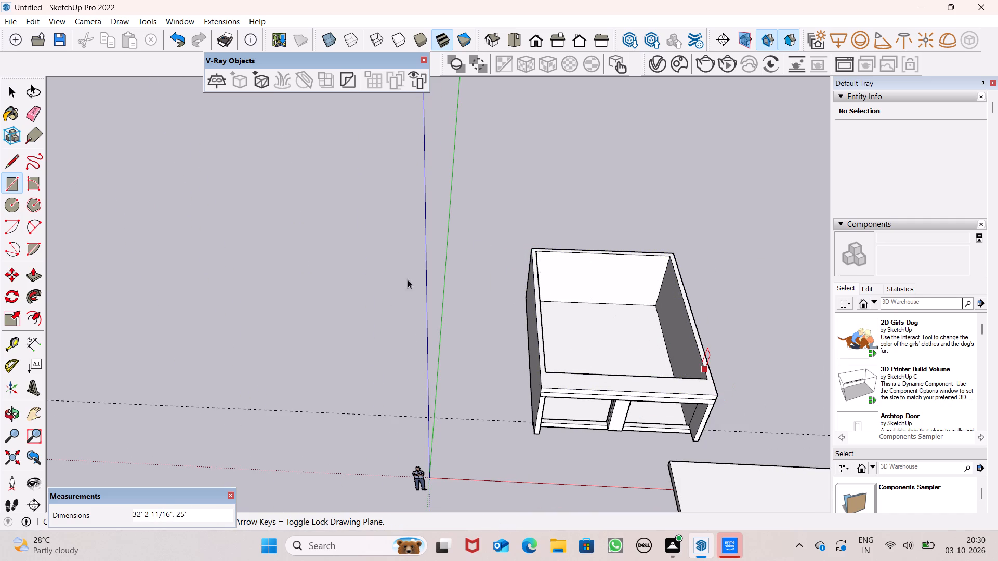
Draw a short line along the back wall's inner top edge from its left inner corner to close the room's top with a face.
scroll(667, 199, "up", 5)
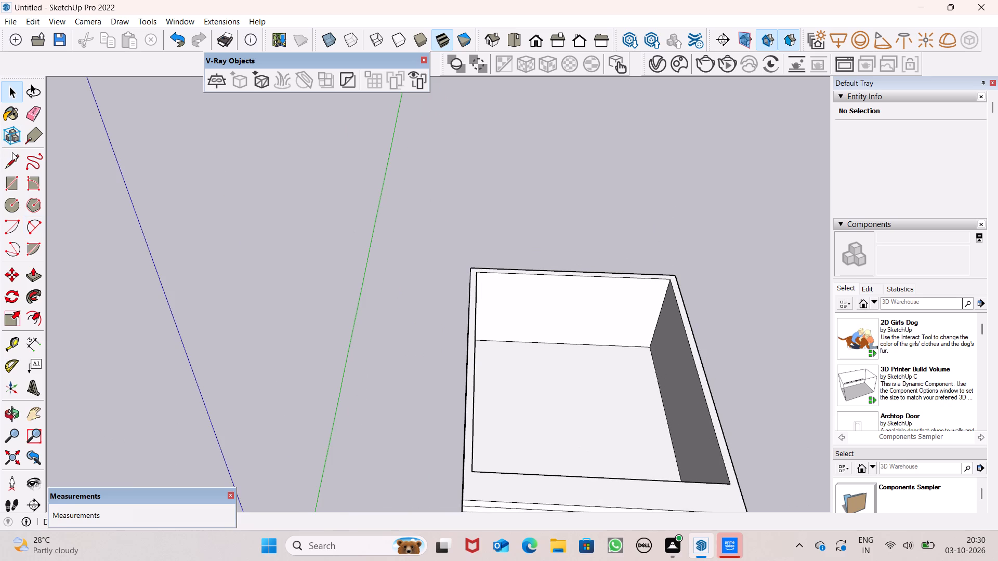
left_click(12, 152)
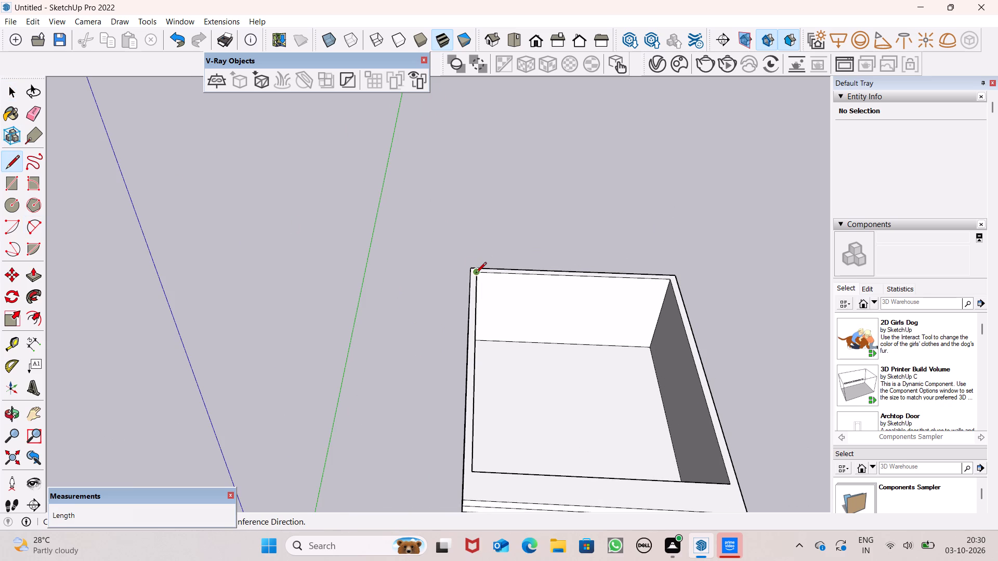
left_click(477, 274)
left_click(498, 272)
scroll(481, 194, "down", 6)
key("space")
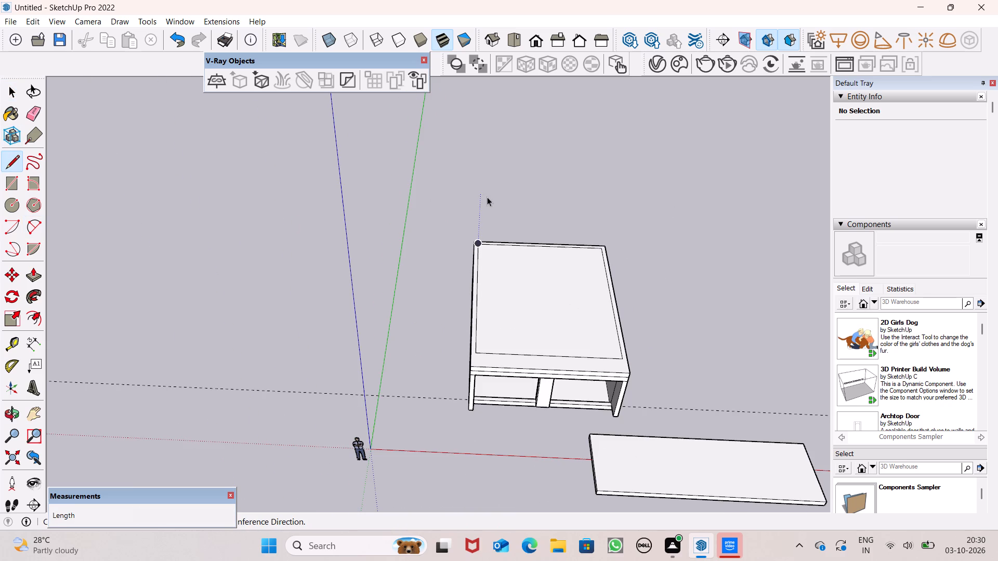
Examine the room's closed top from the front and from above.
scroll(497, 213, "down", 6)
middle_click_drag(527, 342, 532, 171)
scroll(561, 266, "up", 1)
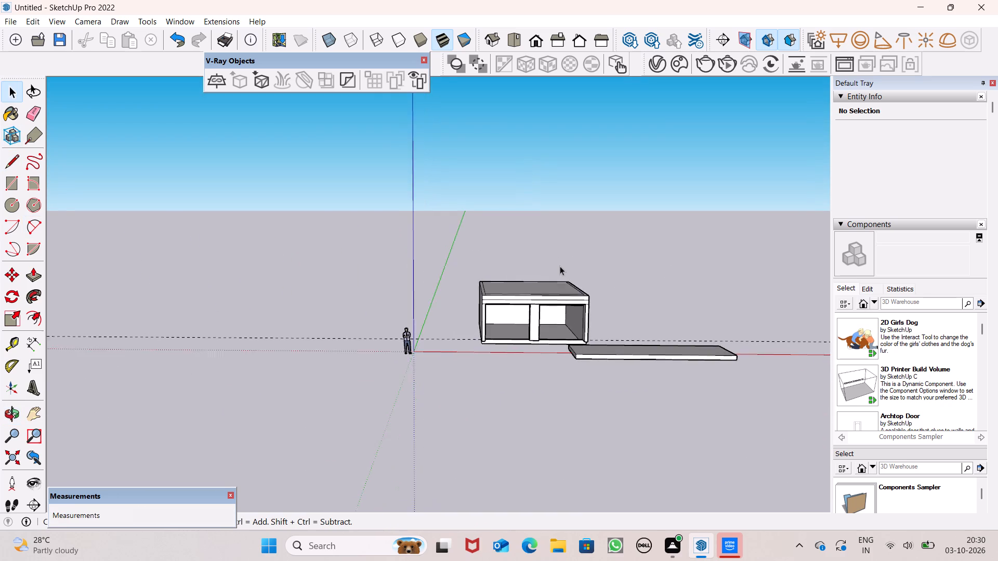
scroll(560, 266, "up", 3)
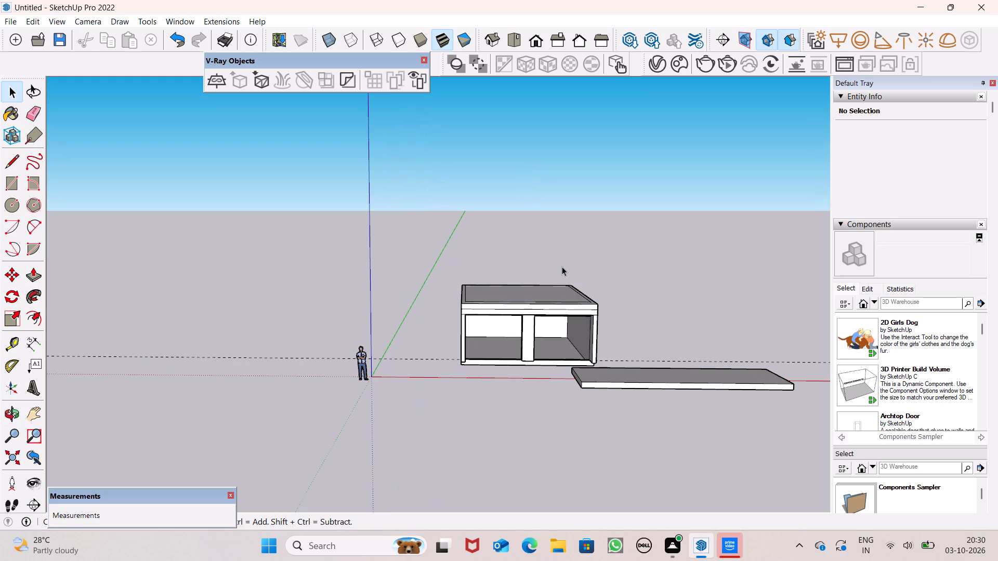
scroll(553, 287, "down", 3)
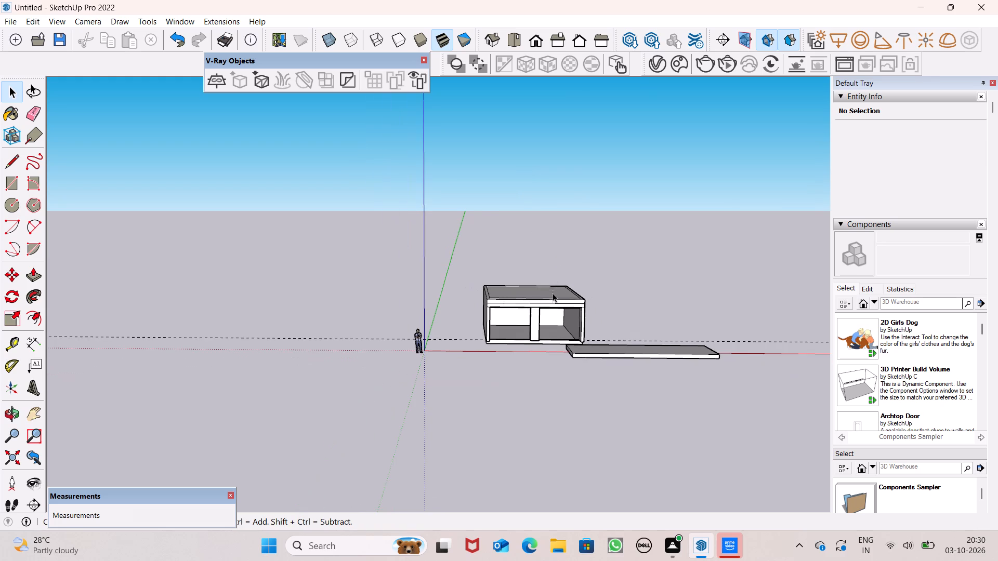
middle_click_drag(553, 299, 540, 453)
scroll(573, 298, "up", 2)
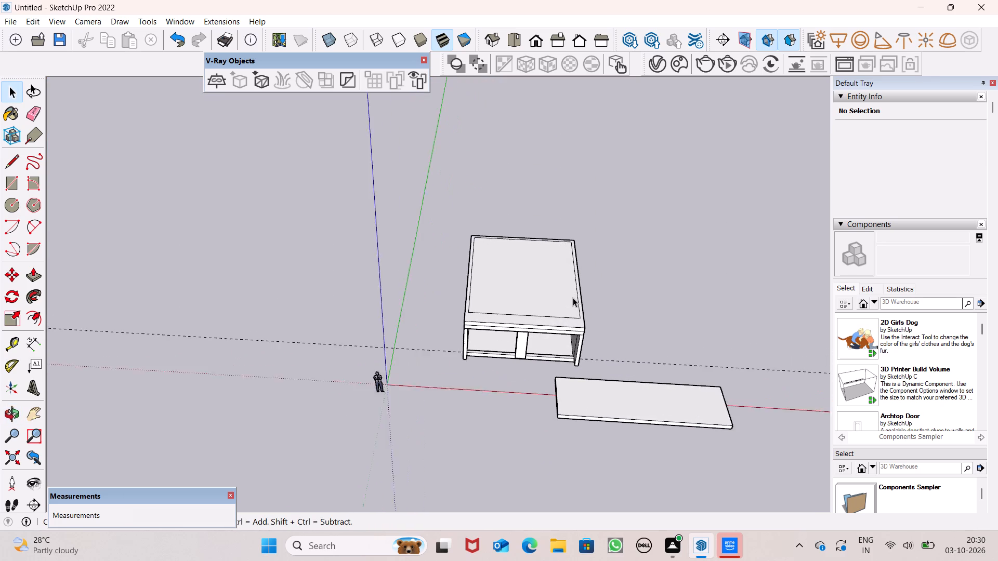
scroll(573, 298, "up", 1)
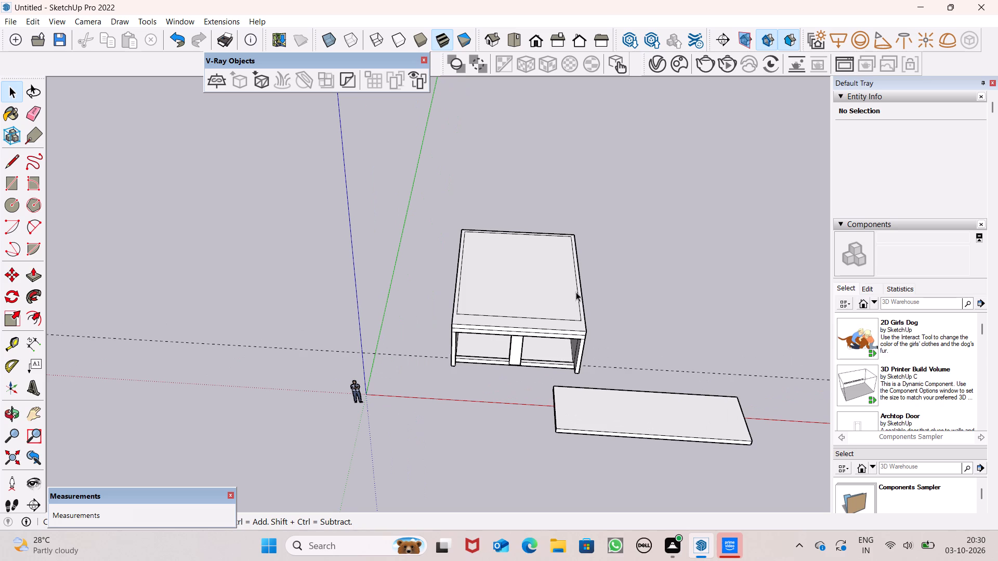
middle_click_drag(543, 309, 570, 403)
scroll(526, 225, "up", 2)
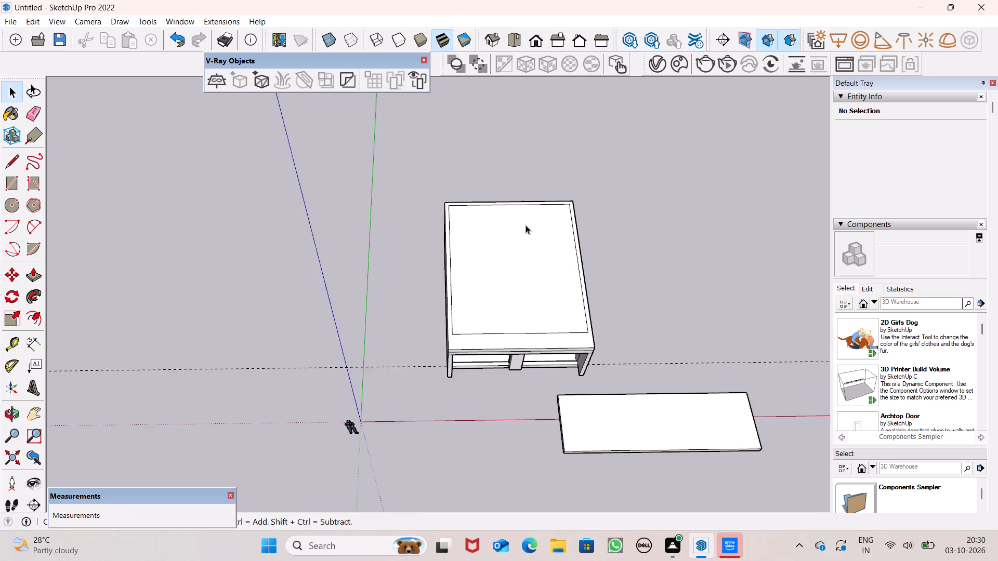
scroll(526, 225, "up", 2)
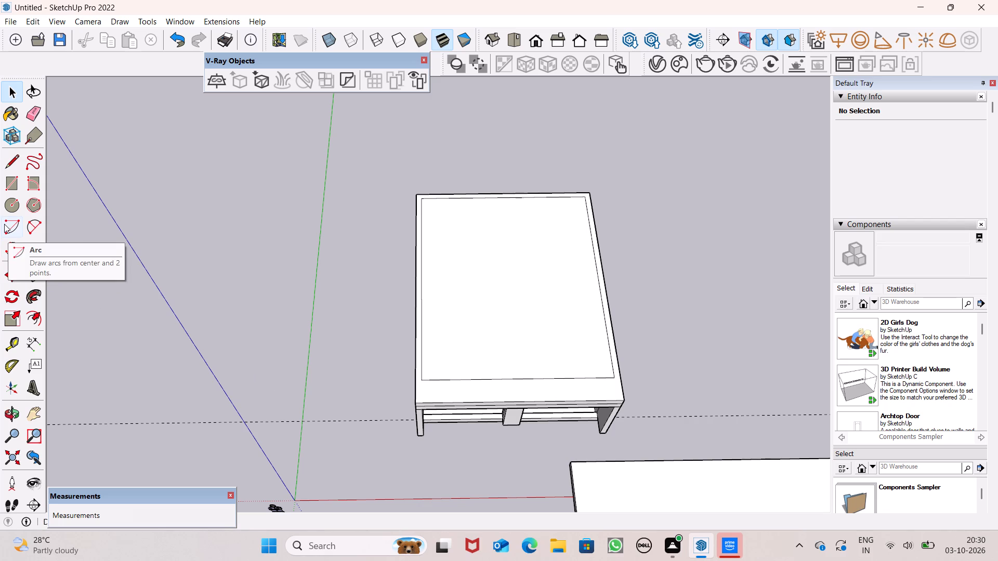
Push/pull the inner top face, inside the wall-top border, up by 10'.
left_click(40, 274)
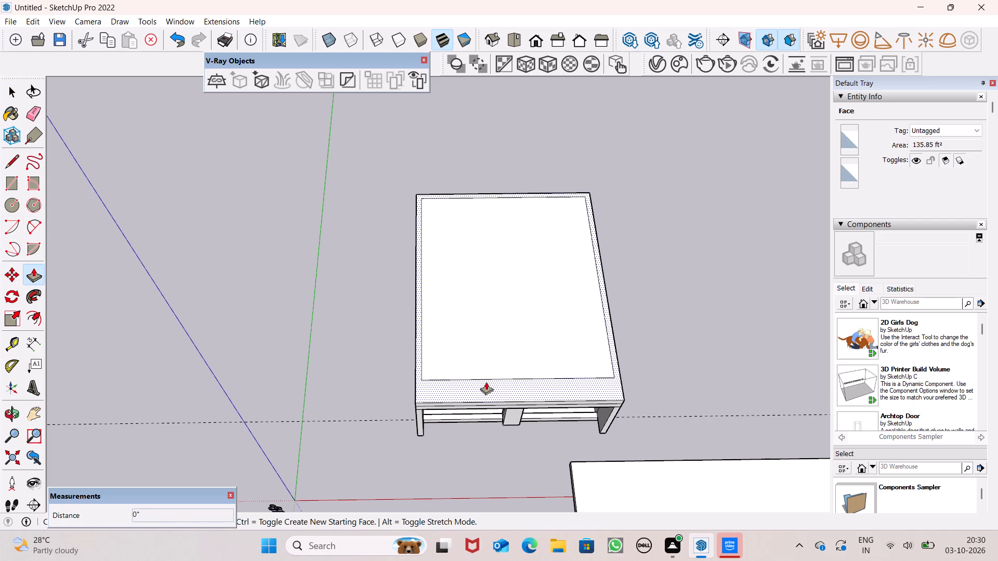
scroll(485, 377, "up", 1)
scroll(487, 366, "down", 1)
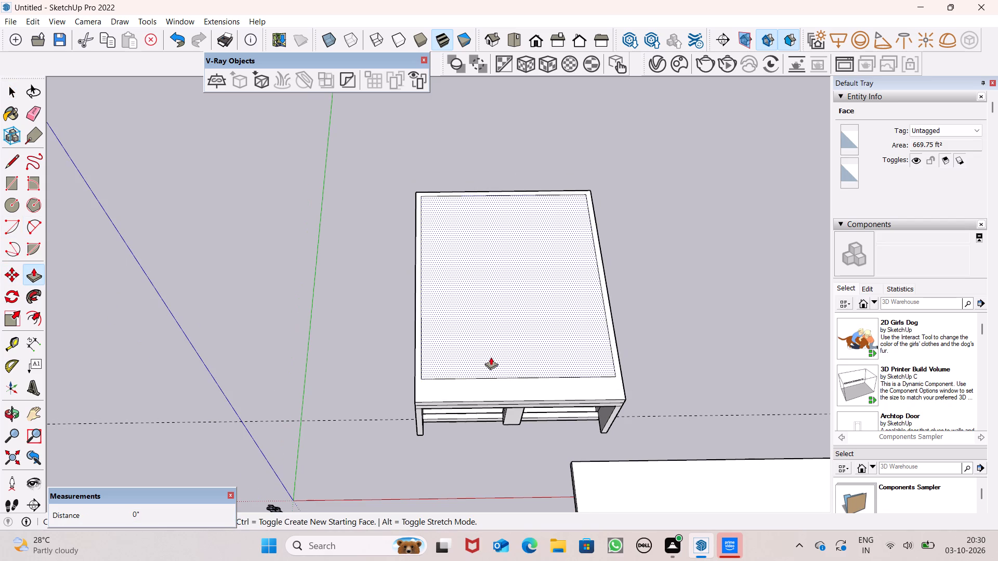
left_click_drag(492, 356, 480, 329)
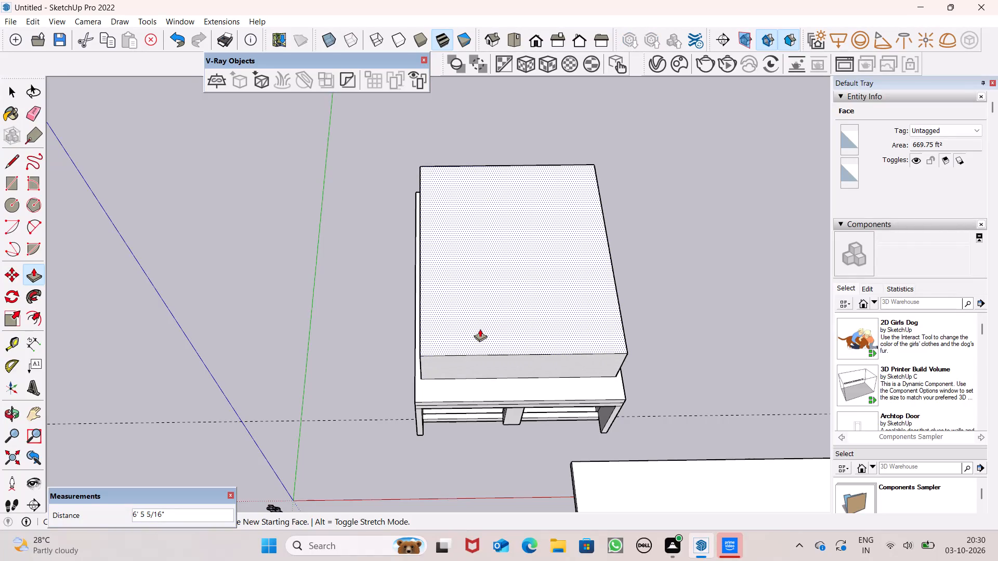
left_click_drag(480, 329, 480, 328)
type("10'")
left_click_drag(480, 328, 480, 327)
key("Return")
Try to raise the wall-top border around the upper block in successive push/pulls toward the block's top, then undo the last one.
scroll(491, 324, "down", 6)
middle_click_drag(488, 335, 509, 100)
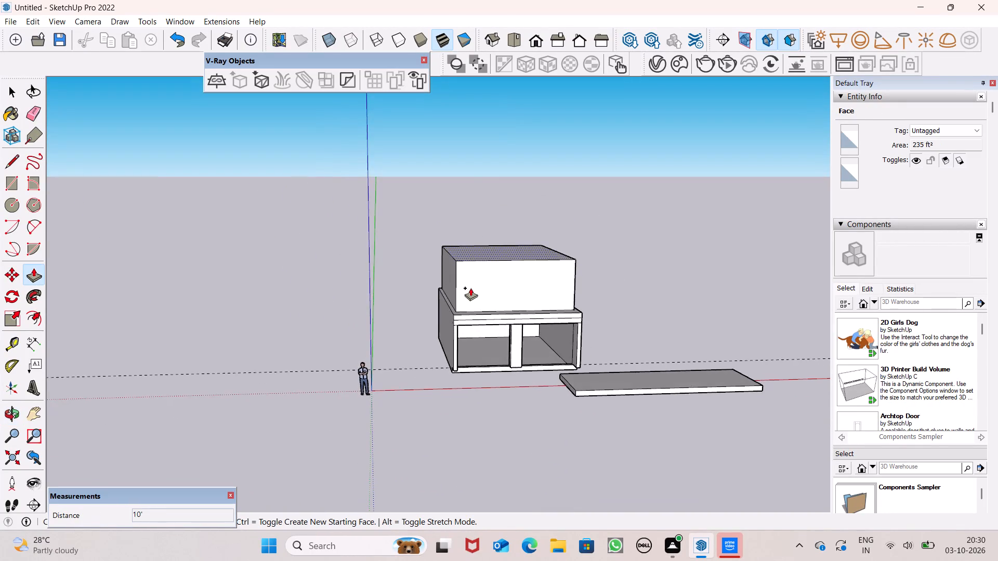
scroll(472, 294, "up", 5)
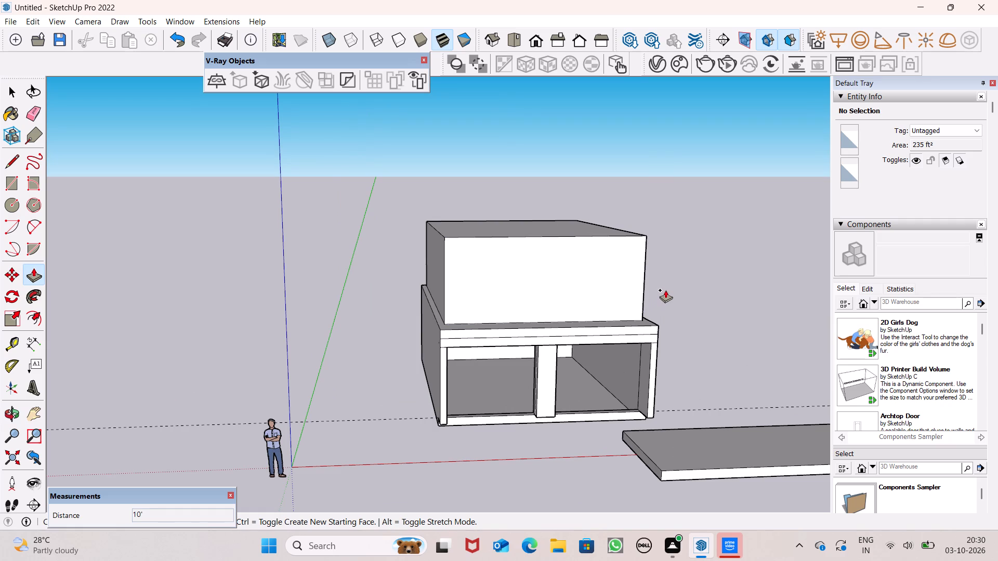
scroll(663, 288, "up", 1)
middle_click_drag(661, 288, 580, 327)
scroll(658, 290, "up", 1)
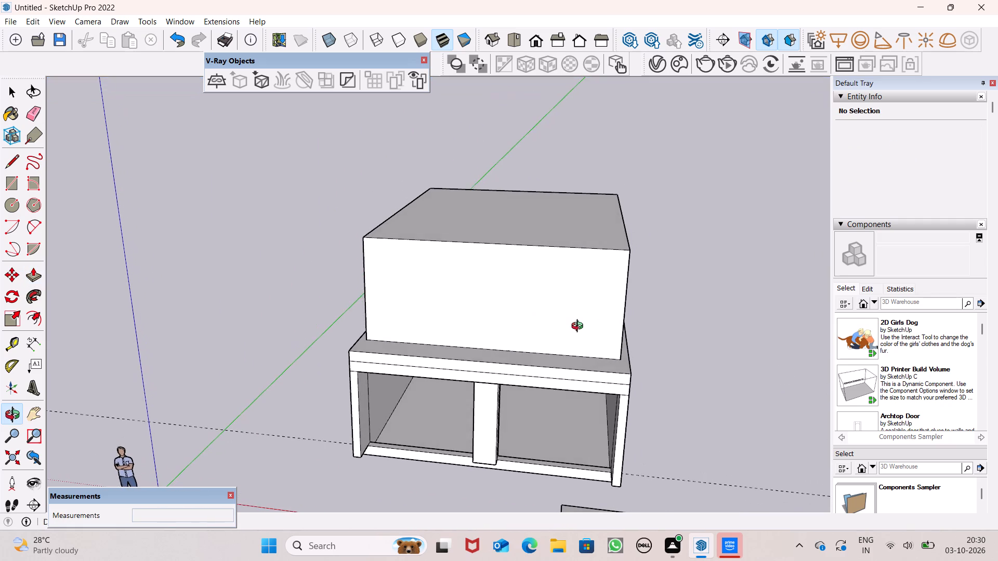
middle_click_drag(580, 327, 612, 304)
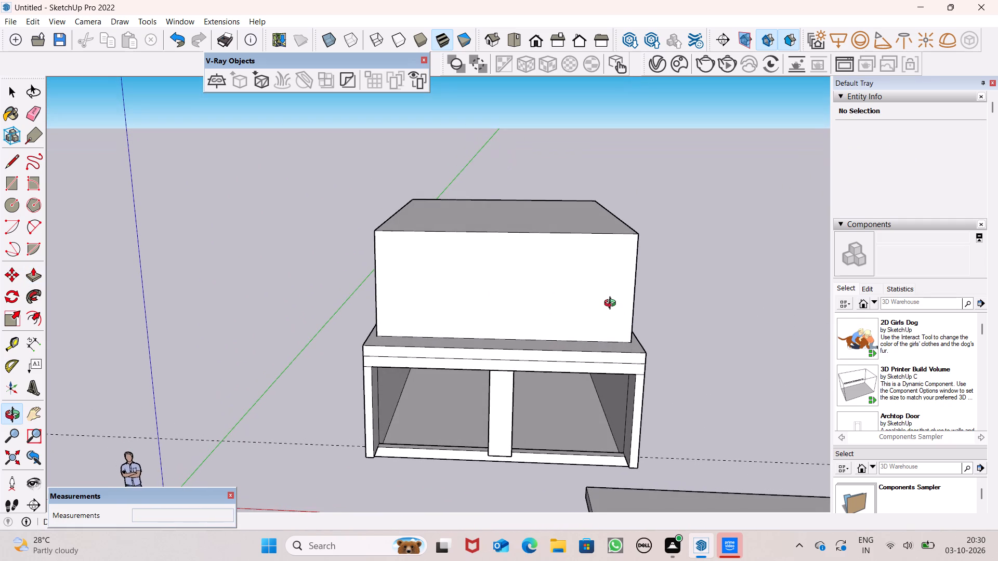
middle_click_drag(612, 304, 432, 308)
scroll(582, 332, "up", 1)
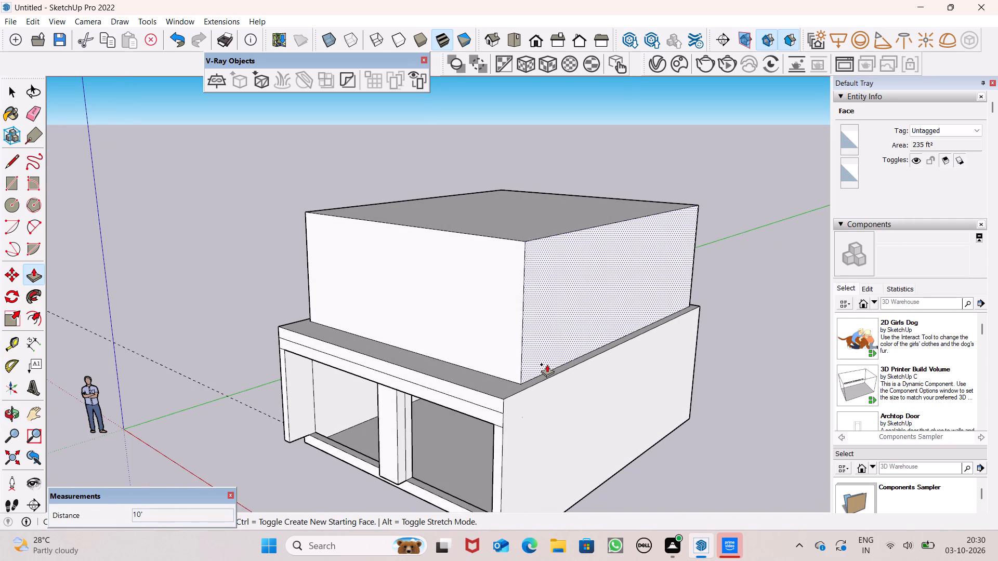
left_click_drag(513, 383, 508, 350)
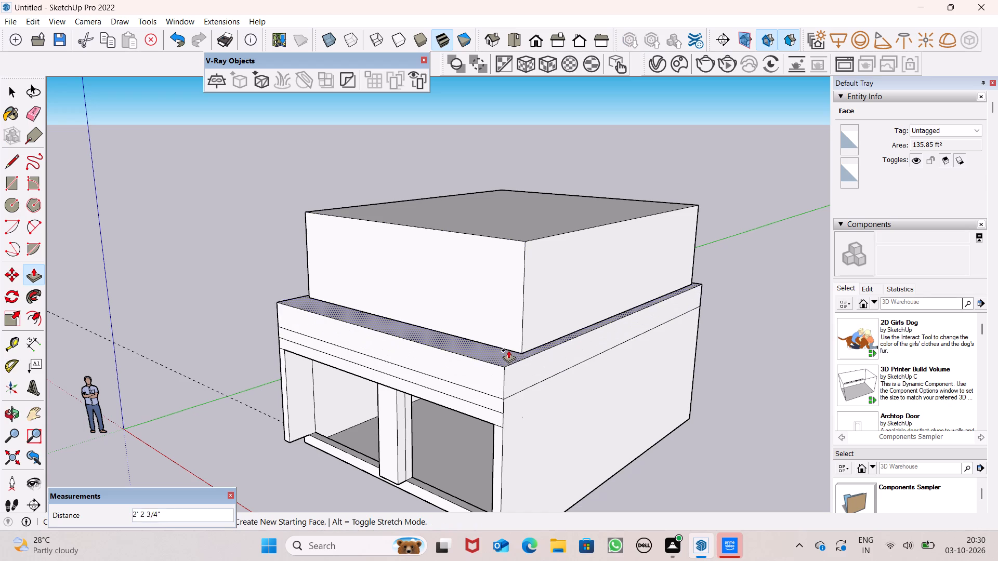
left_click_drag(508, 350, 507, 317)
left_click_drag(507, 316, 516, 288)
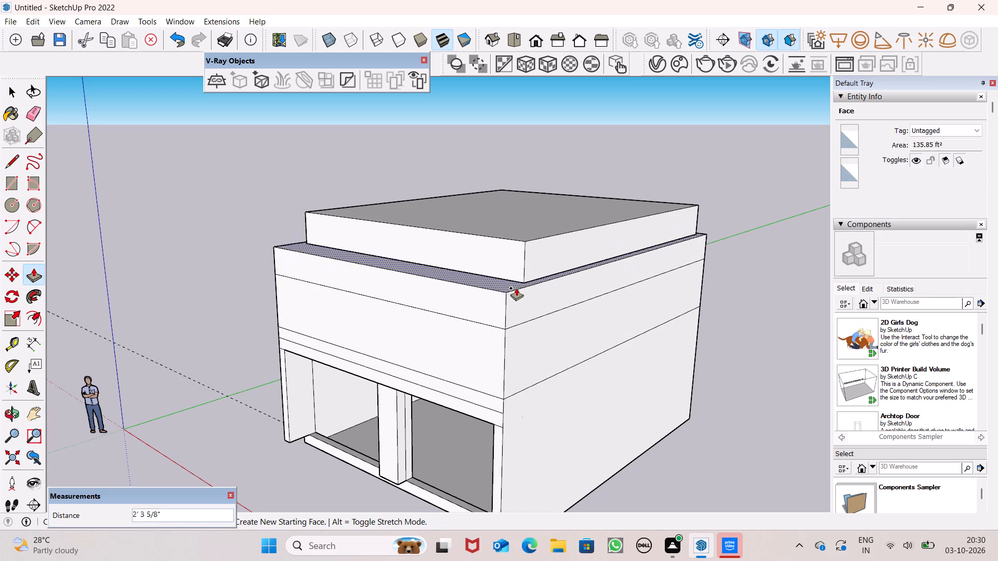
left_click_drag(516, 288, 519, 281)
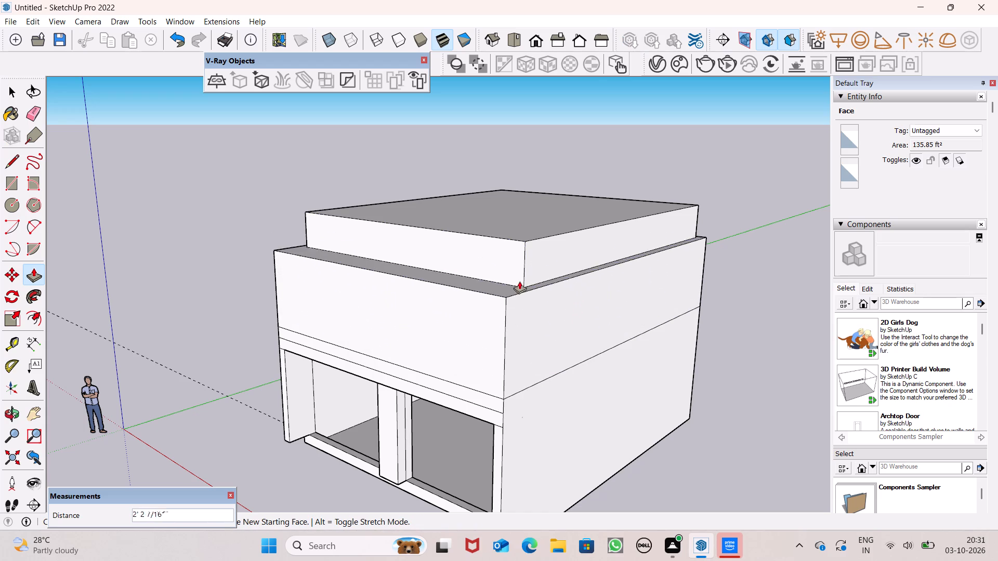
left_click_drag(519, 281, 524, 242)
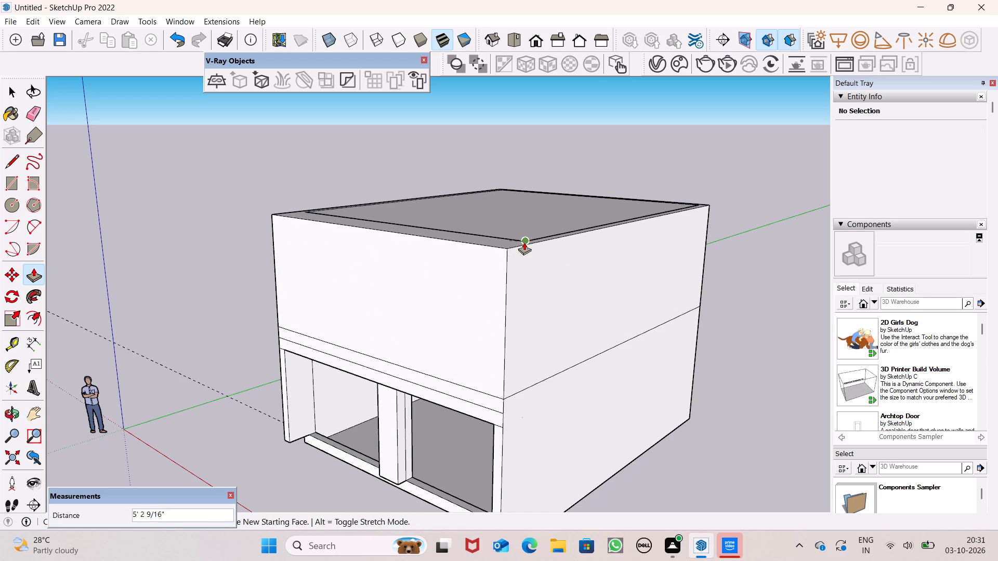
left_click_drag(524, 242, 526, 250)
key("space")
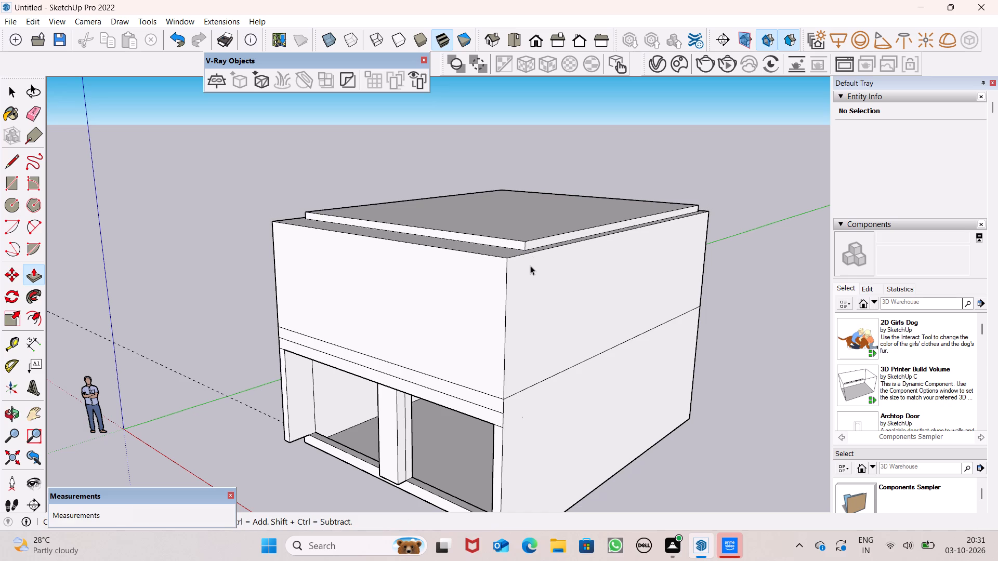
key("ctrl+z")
Push the upper block's right side face inward by about 2' 4 3/8".
scroll(528, 308, "down", 5, "ctrl")
middle_click_drag(547, 335, 609, 396, "ctrl")
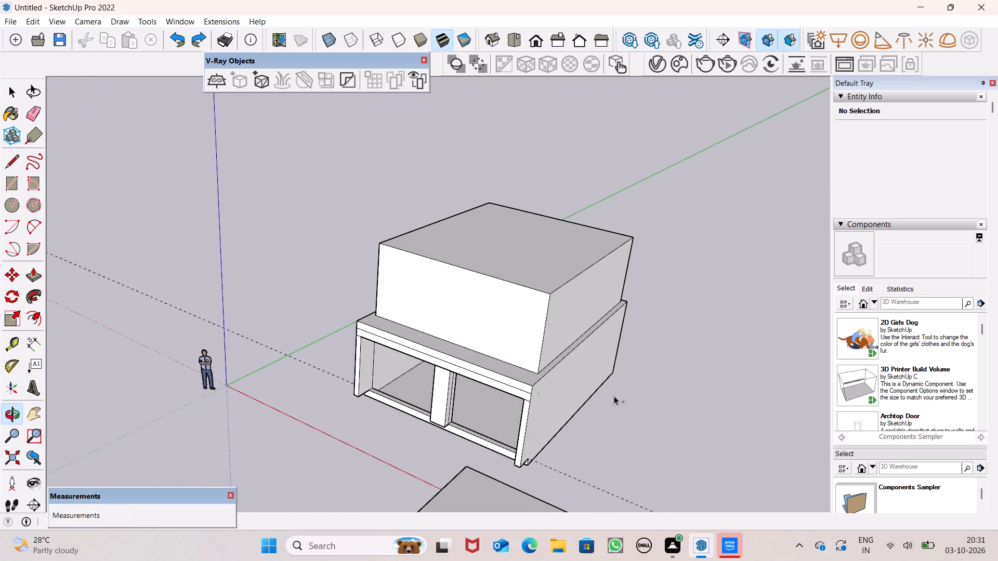
middle_click_drag(546, 363, 618, 373, "ctrl")
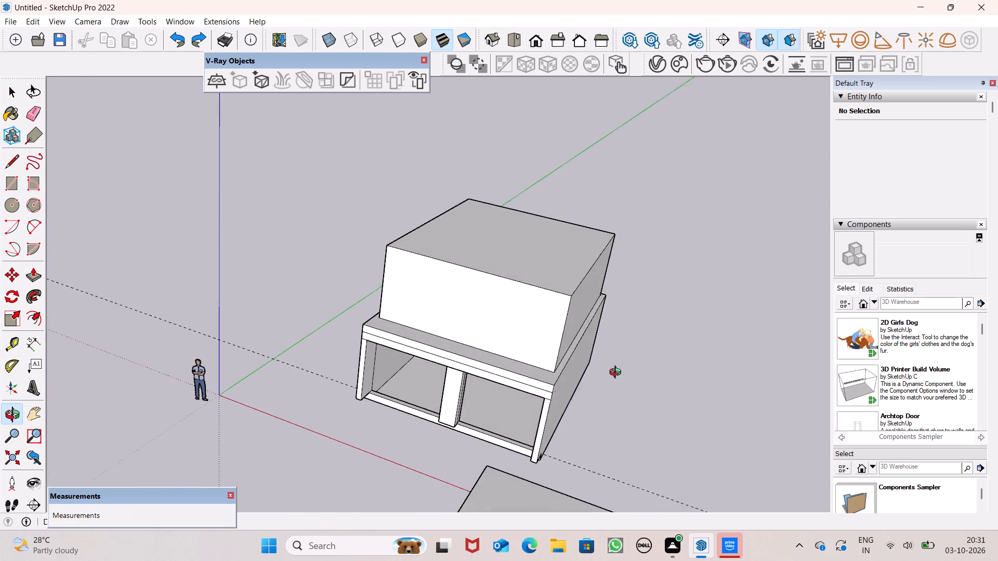
middle_click_drag(618, 373, 596, 346, "ctrl")
scroll(549, 333, "up", 1, "ctrl")
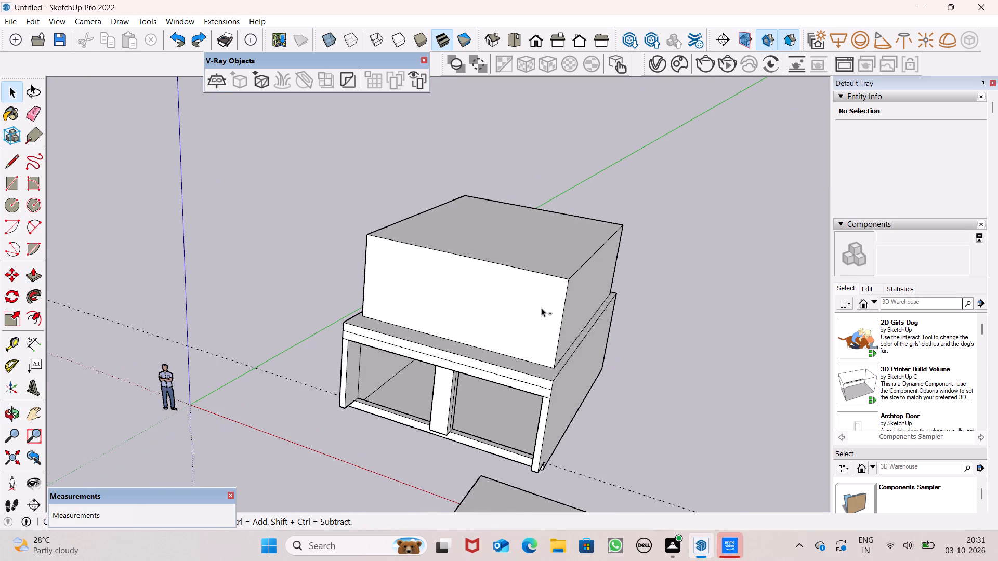
scroll(541, 308, "up", 2, "ctrl")
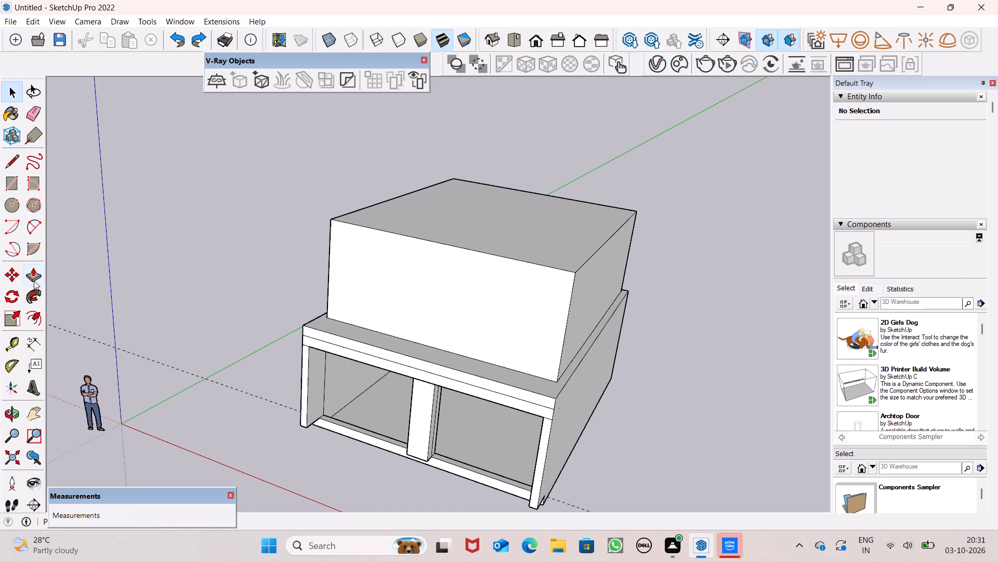
left_click(34, 280, "ctrl")
scroll(608, 398, "up", 1, "ctrl")
middle_click_drag(588, 397, 465, 446, "ctrl")
scroll(551, 357, "up", 2, "ctrl")
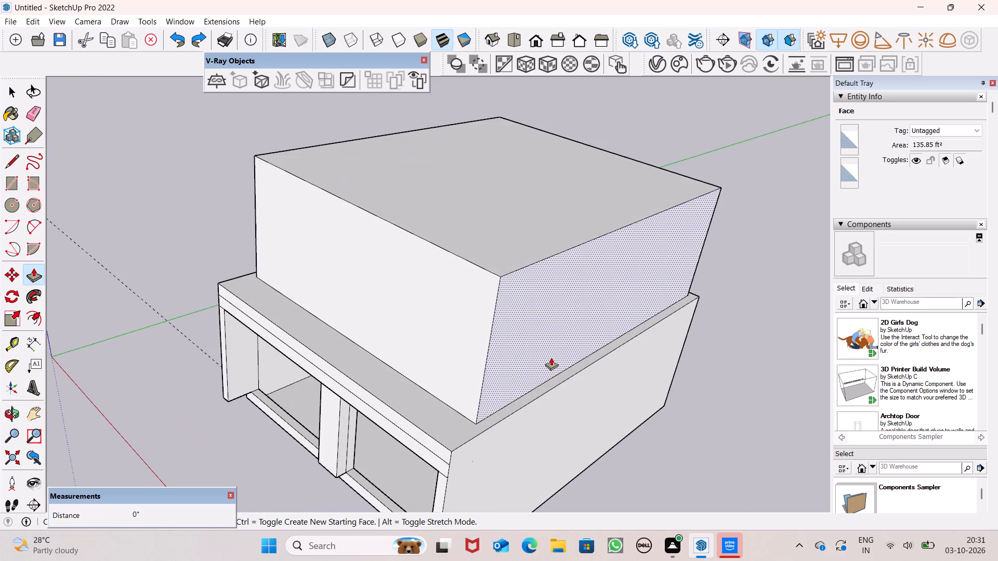
left_click_drag(543, 359, 514, 346, "ctrl")
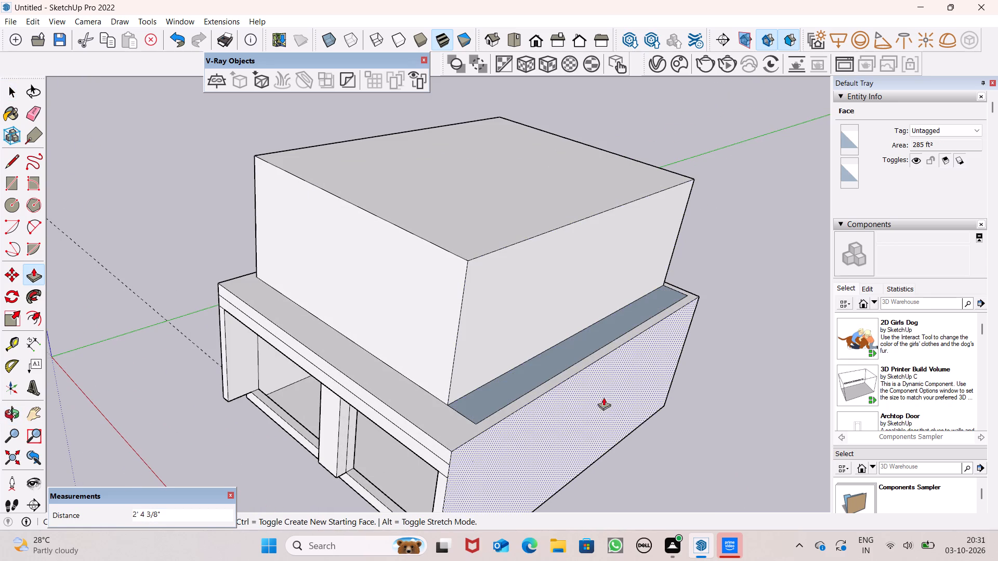
Readjust the upper block's right side face with further push/pulls, ending with a 1/4" move.
middle_click_drag(580, 382, 554, 466, "ctrl")
scroll(504, 404, "down", 1, "ctrl")
scroll(504, 404, "up", 1, "ctrl")
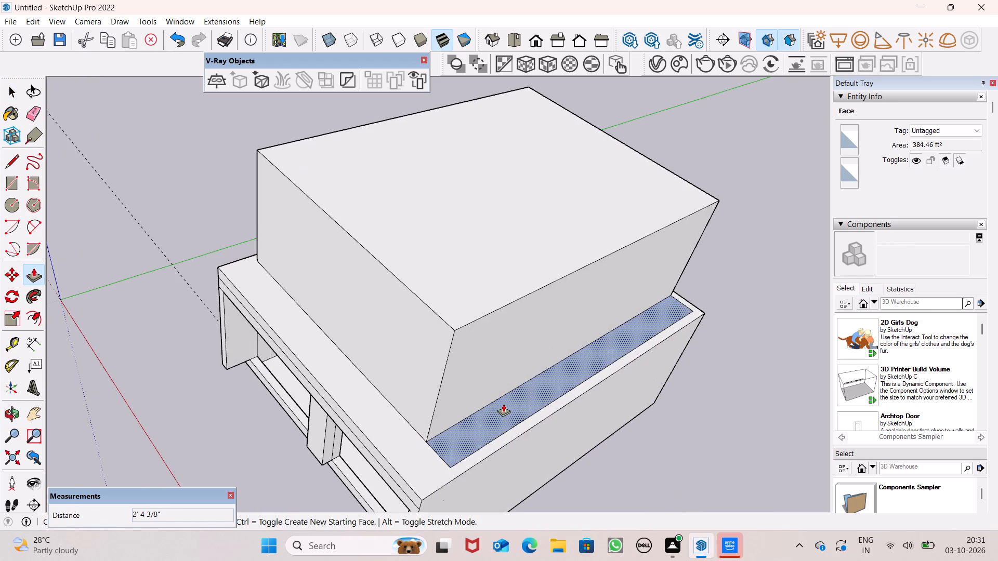
left_click_drag(514, 355, 509, 355, "ctrl")
left_click(497, 349, "ctrl")
left_click(492, 346, "ctrl")
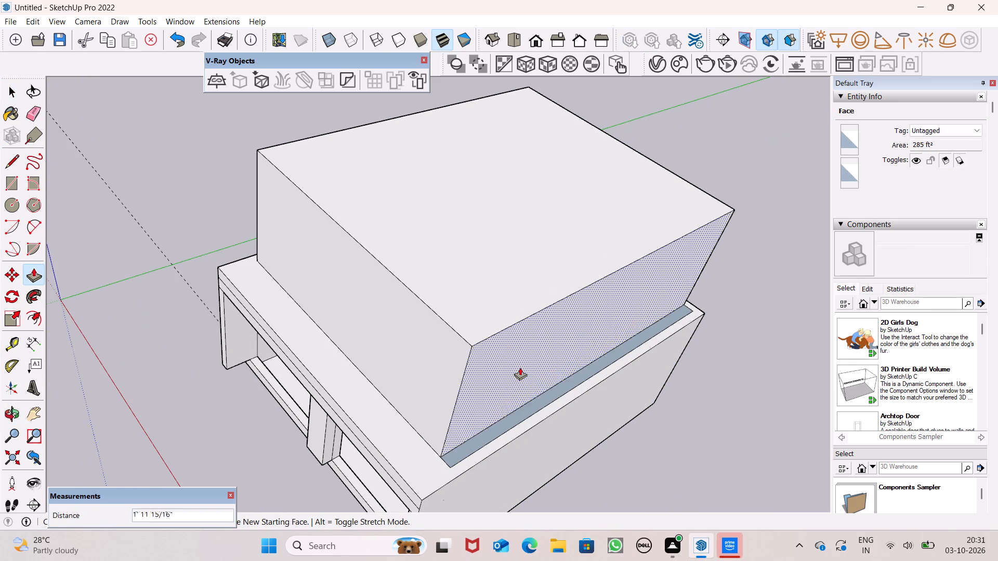
left_click(503, 333, "ctrl")
Examine the room's interior and ceiling underside through the front openings.
middle_click_drag(493, 423, 702, 318, "ctrl")
scroll(677, 430, "up", 1, "ctrl")
middle_click_drag(677, 430, 747, 228, "ctrl")
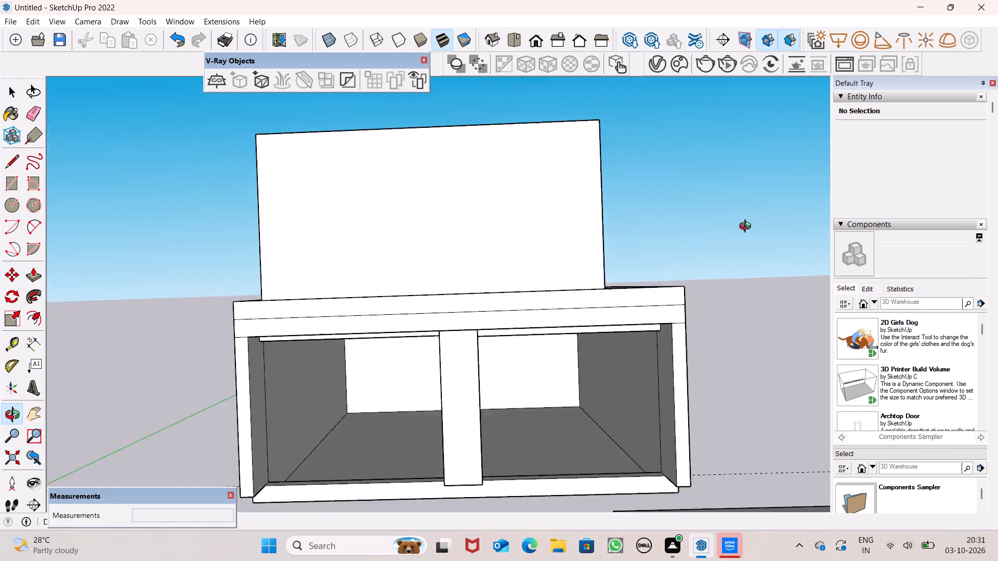
middle_click_drag(747, 228, 674, 40, "ctrl")
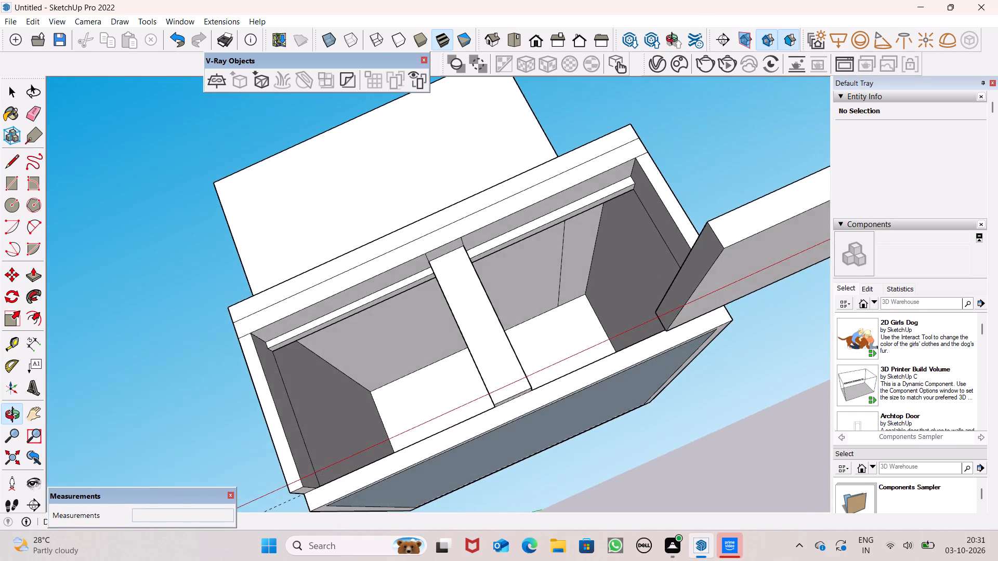
middle_click_drag(674, 40, 675, 39, "ctrl")
scroll(590, 235, "up", 9, "ctrl")
scroll(570, 192, "down", 4, "ctrl")
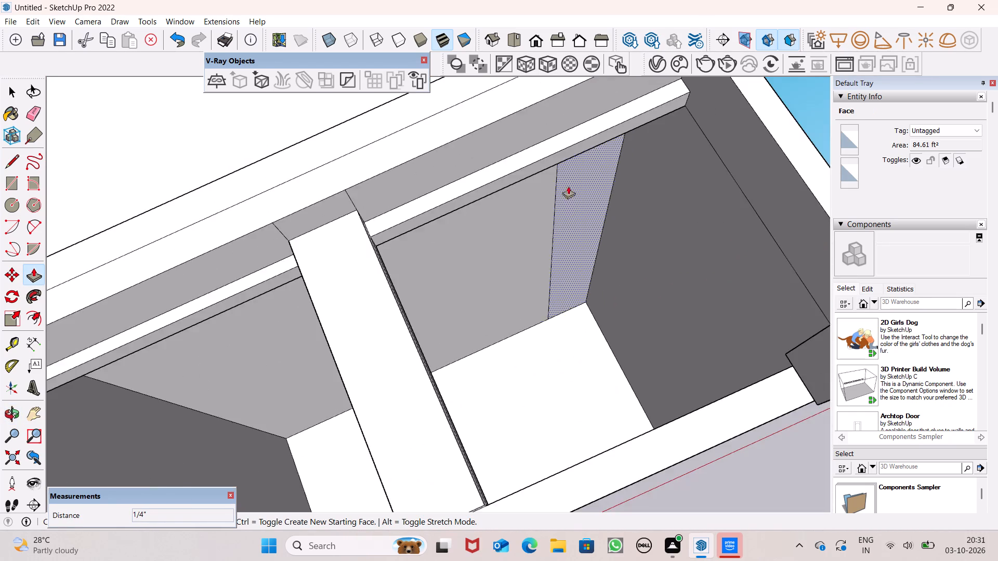
scroll(568, 186, "down", 5, "ctrl")
scroll(648, 155, "down", 5, "ctrl")
middle_click_drag(652, 158, 645, 398, "ctrl")
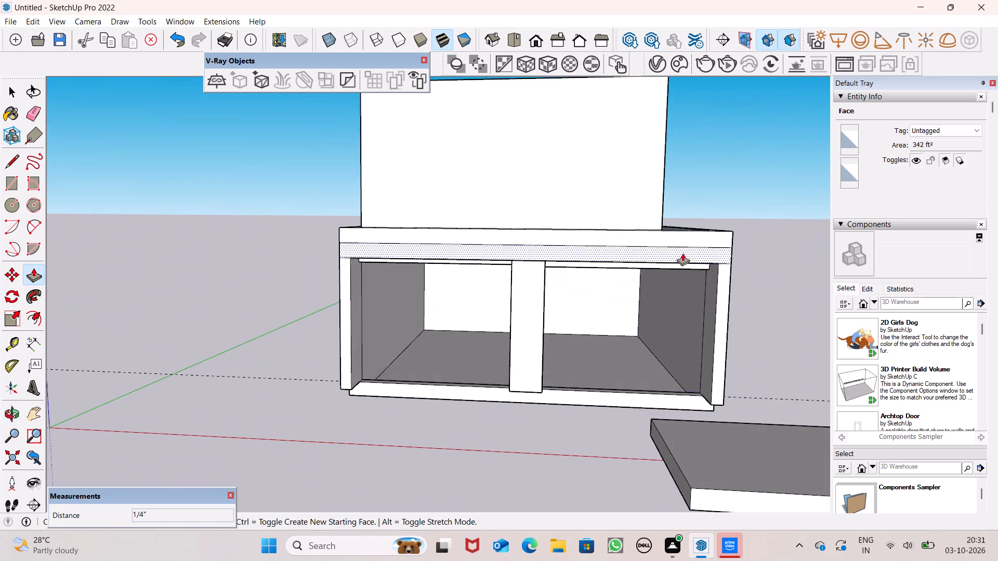
Push the upper block's right side face about 2' 1 1/4" further inward.
scroll(655, 229, "down", 5, "ctrl")
middle_click_drag(650, 235, 649, 418, "ctrl")
scroll(719, 294, "up", 6, "ctrl")
middle_click_drag(668, 315, 456, 333, "ctrl")
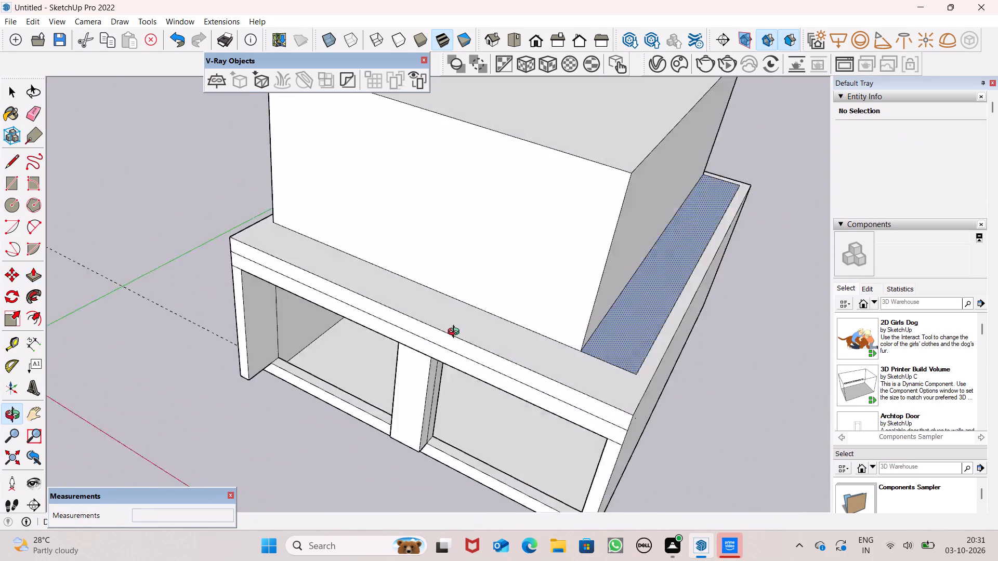
middle_click_drag(456, 333, 322, 343, "ctrl")
middle_click_drag(411, 323, 508, 403, "ctrl")
scroll(496, 402, "up", 1, "ctrl")
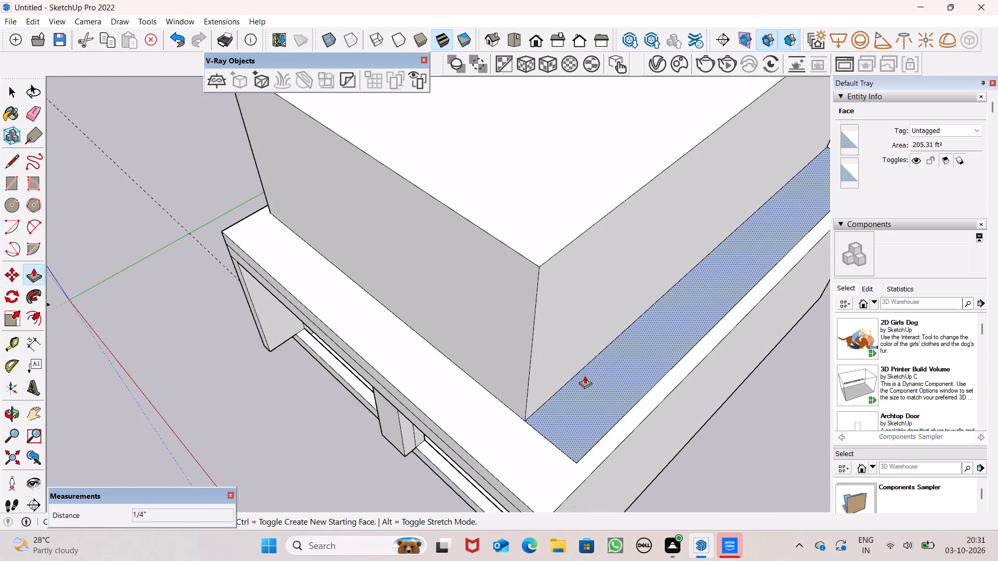
left_click_drag(572, 345, 530, 328, "ctrl")
scroll(636, 322, "down", 5, "ctrl")
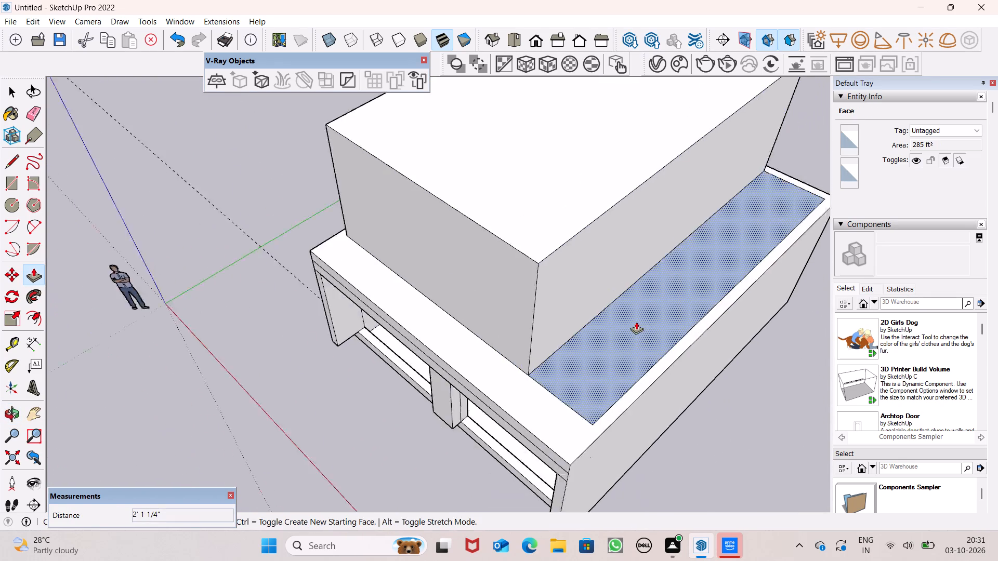
Examine the upper block and the open roof strip beside it from the front and from above.
scroll(636, 322, "down", 3, "ctrl")
middle_click_drag(656, 327, 787, 135, "ctrl")
middle_click_drag(634, 225, 485, 246, "ctrl")
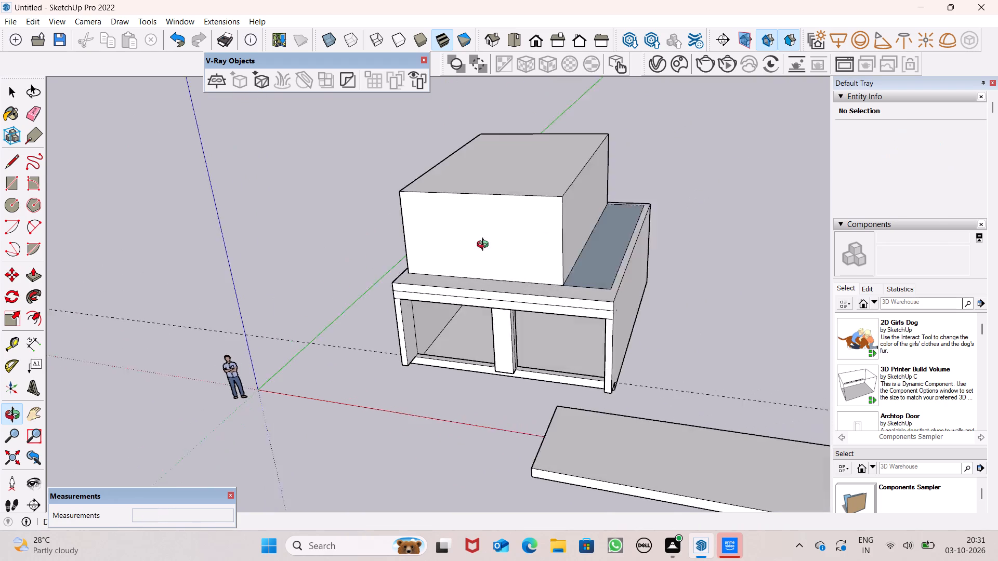
middle_click_drag(485, 246, 607, 264, "ctrl")
key("ctrl+space")
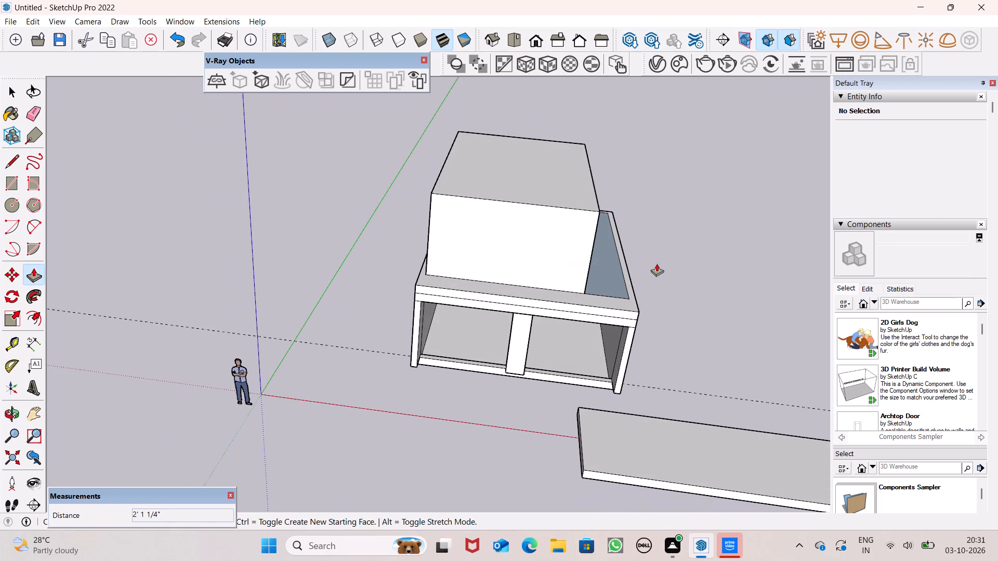
scroll(657, 263, "up", 3)
middle_click_drag(668, 280, 690, 257)
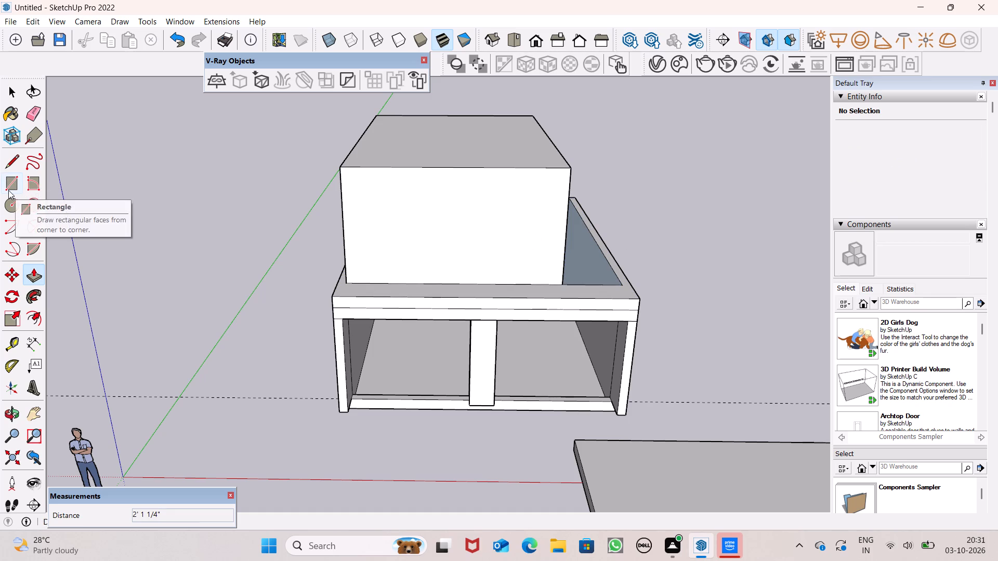
left_click(13, 164)
scroll(621, 255, "up", 6)
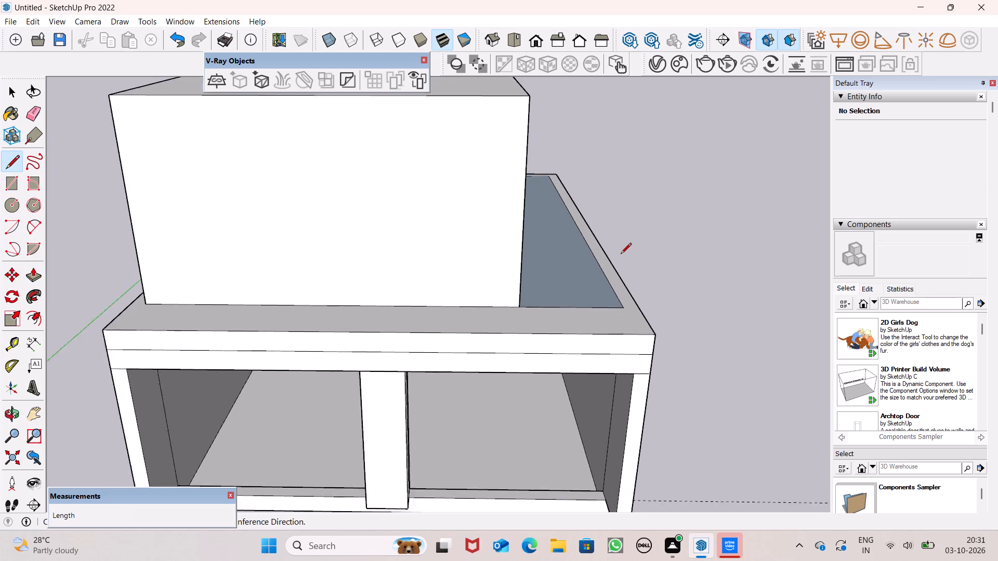
scroll(579, 265, "up", 1)
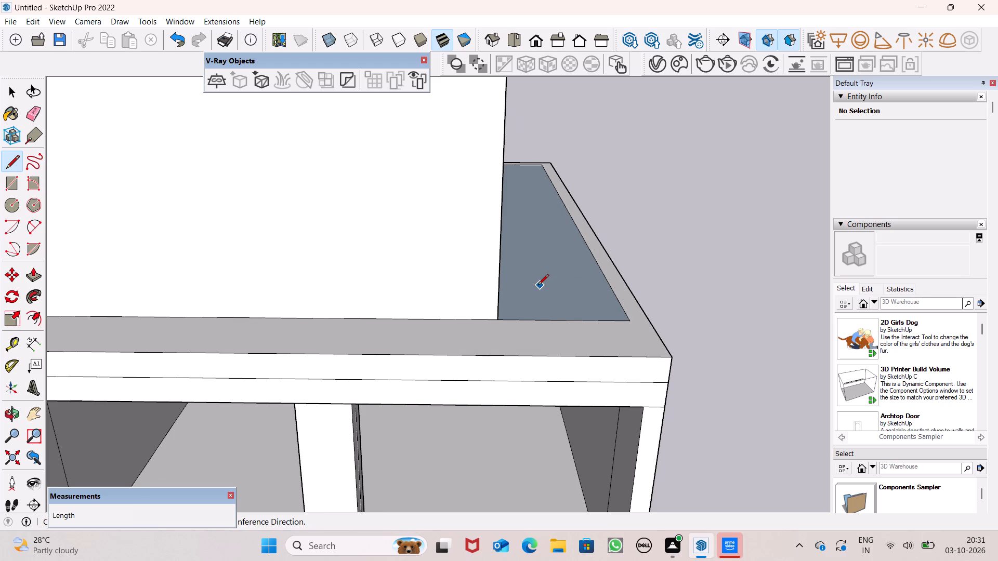
scroll(453, 282, "down", 8)
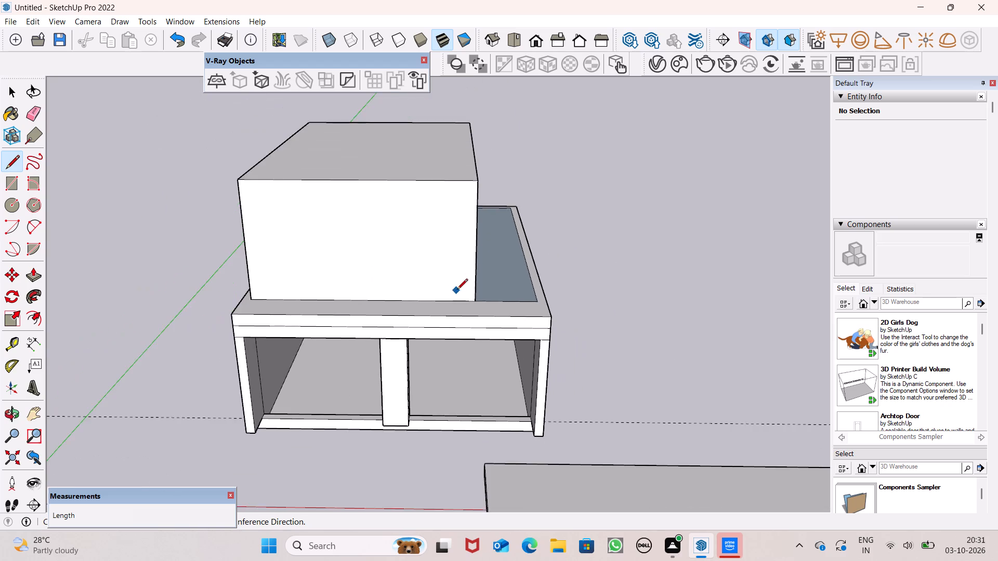
middle_click_drag(459, 296, 456, 389)
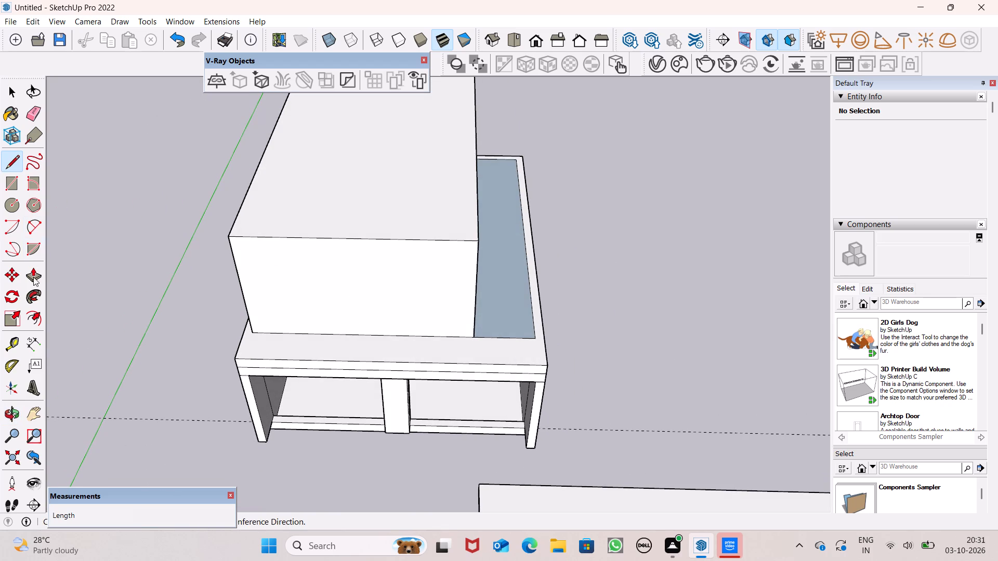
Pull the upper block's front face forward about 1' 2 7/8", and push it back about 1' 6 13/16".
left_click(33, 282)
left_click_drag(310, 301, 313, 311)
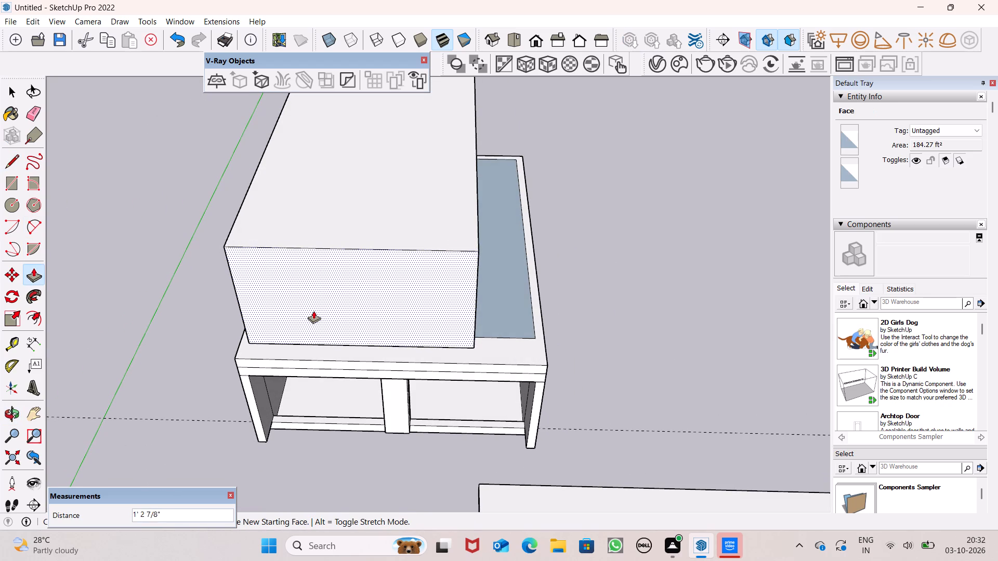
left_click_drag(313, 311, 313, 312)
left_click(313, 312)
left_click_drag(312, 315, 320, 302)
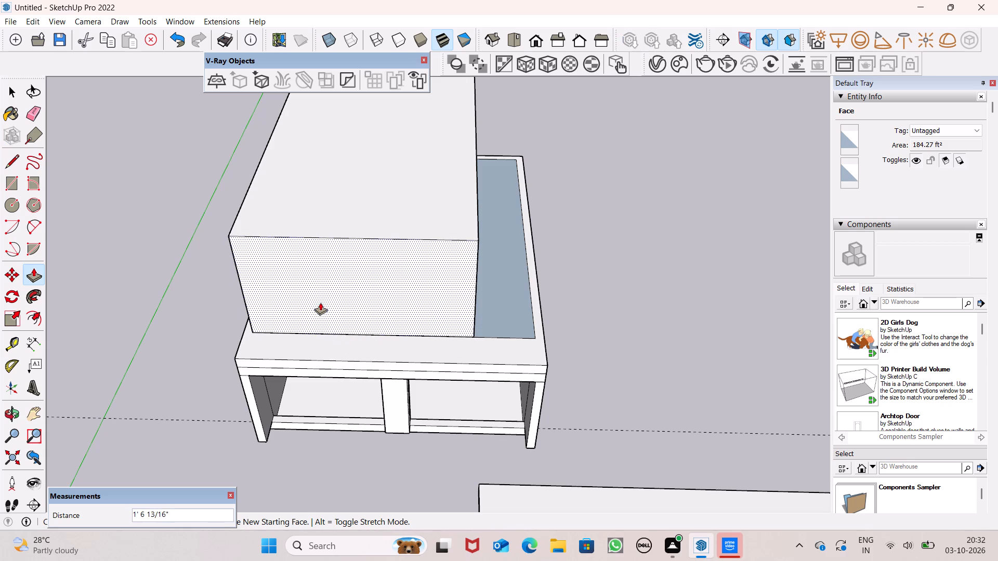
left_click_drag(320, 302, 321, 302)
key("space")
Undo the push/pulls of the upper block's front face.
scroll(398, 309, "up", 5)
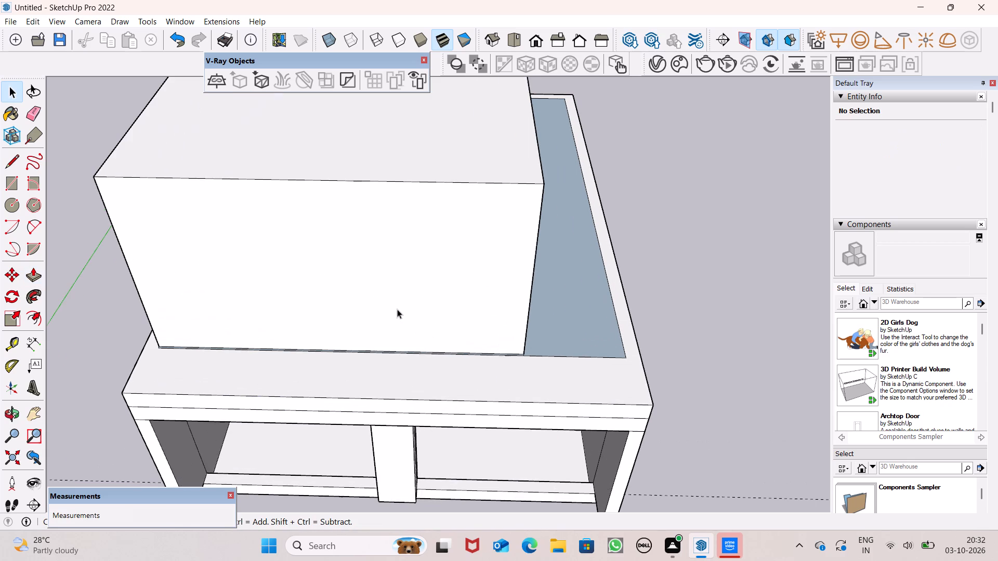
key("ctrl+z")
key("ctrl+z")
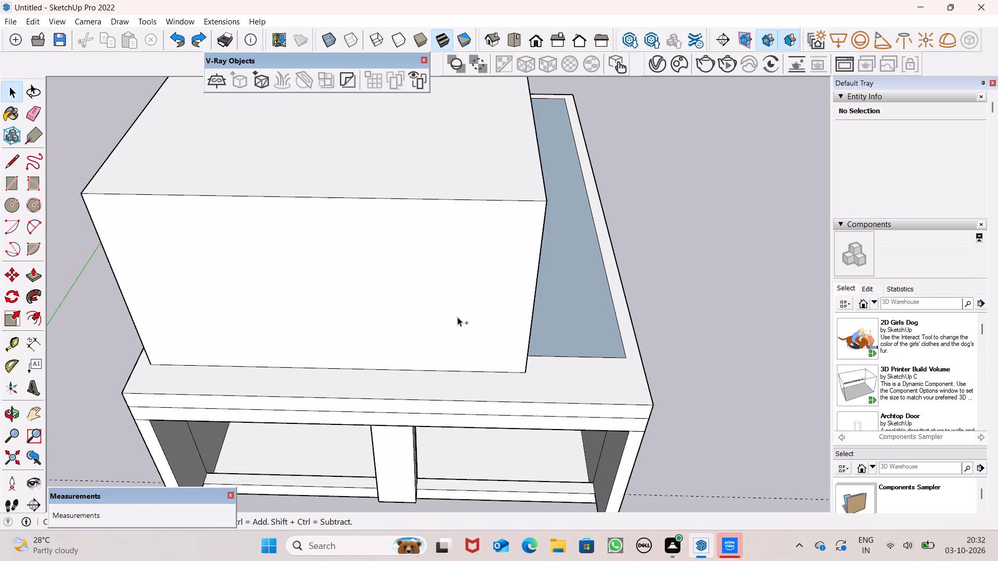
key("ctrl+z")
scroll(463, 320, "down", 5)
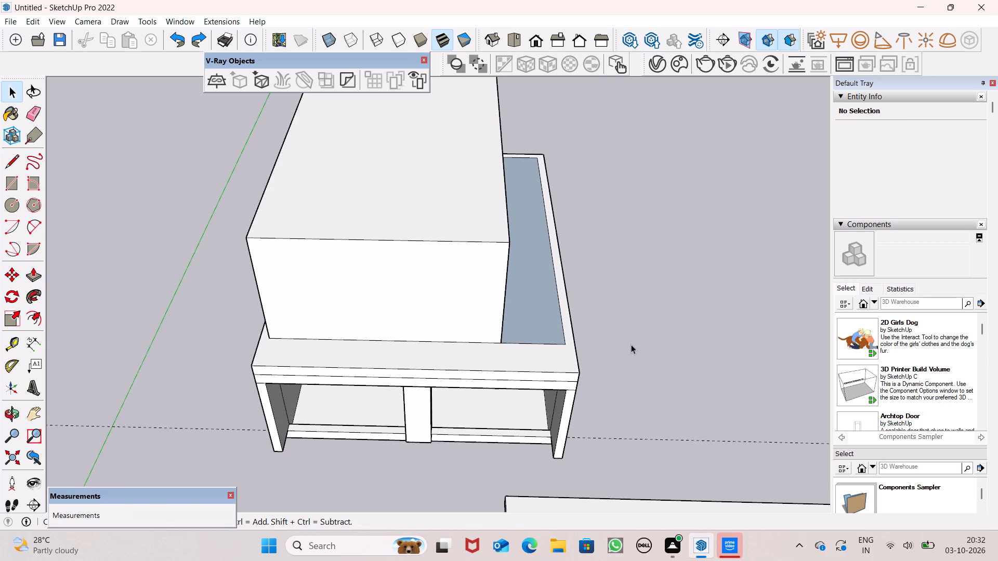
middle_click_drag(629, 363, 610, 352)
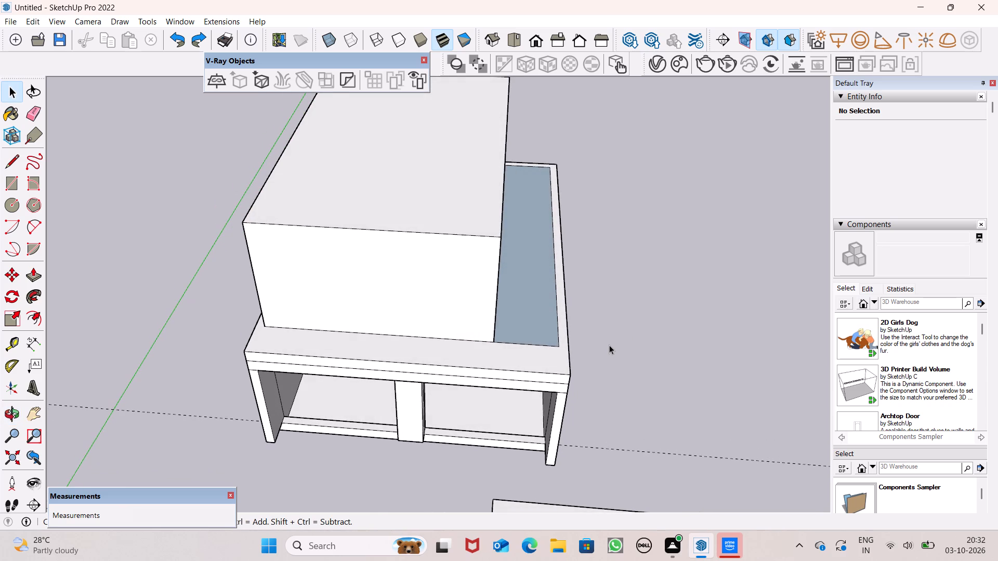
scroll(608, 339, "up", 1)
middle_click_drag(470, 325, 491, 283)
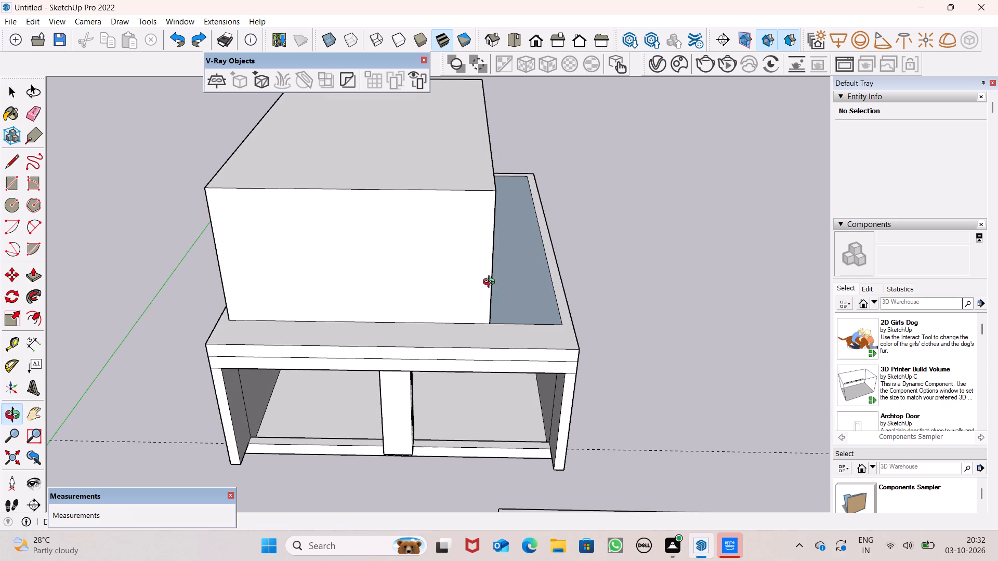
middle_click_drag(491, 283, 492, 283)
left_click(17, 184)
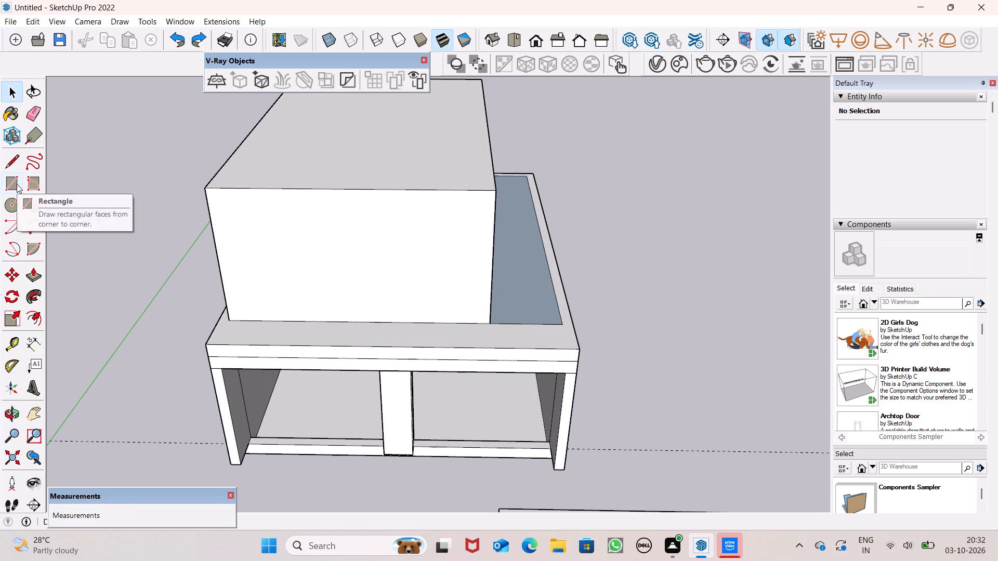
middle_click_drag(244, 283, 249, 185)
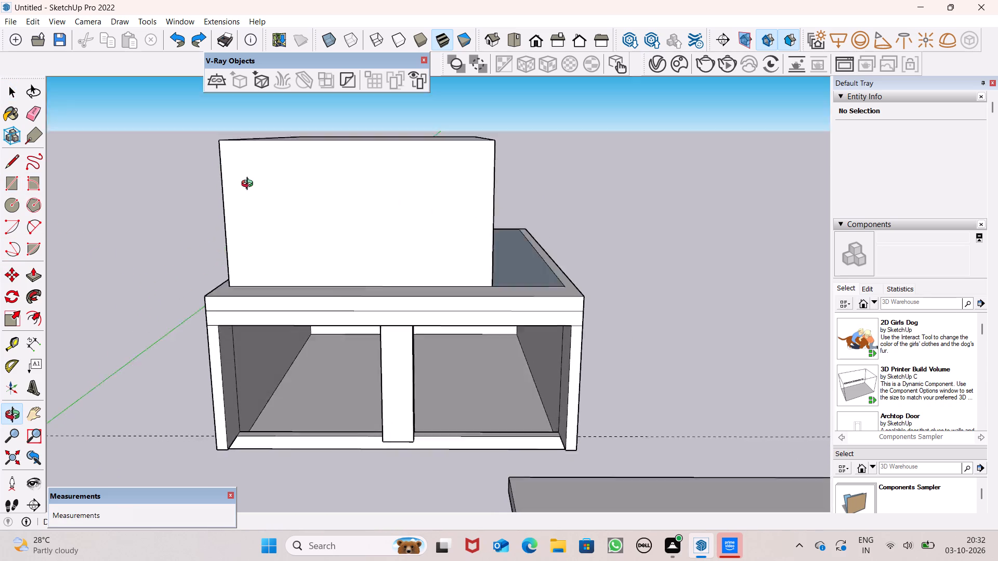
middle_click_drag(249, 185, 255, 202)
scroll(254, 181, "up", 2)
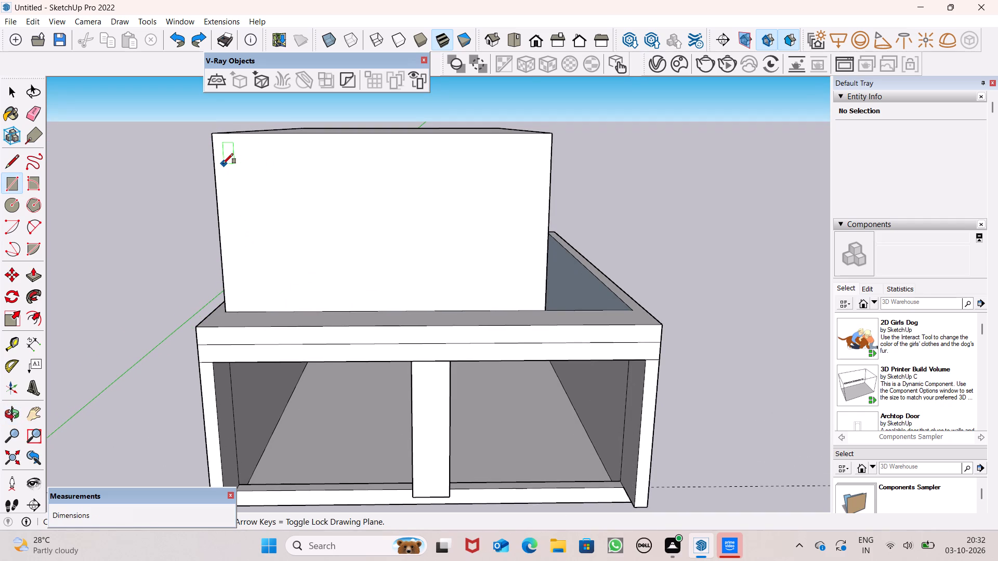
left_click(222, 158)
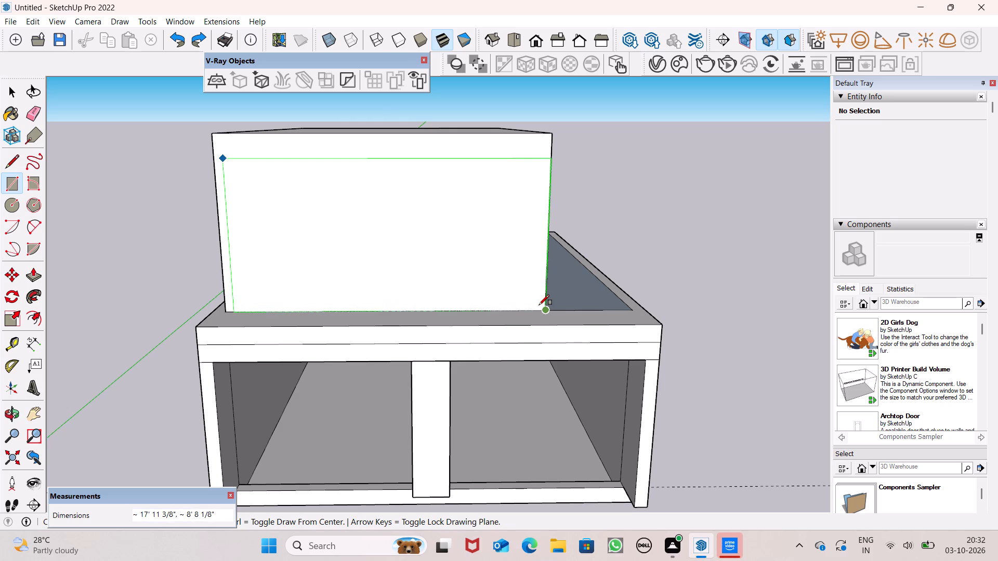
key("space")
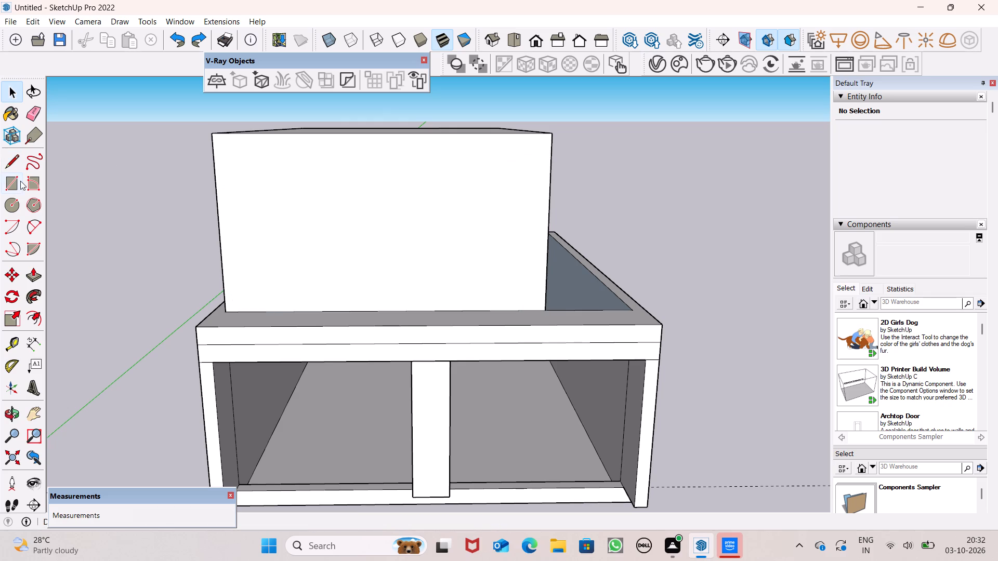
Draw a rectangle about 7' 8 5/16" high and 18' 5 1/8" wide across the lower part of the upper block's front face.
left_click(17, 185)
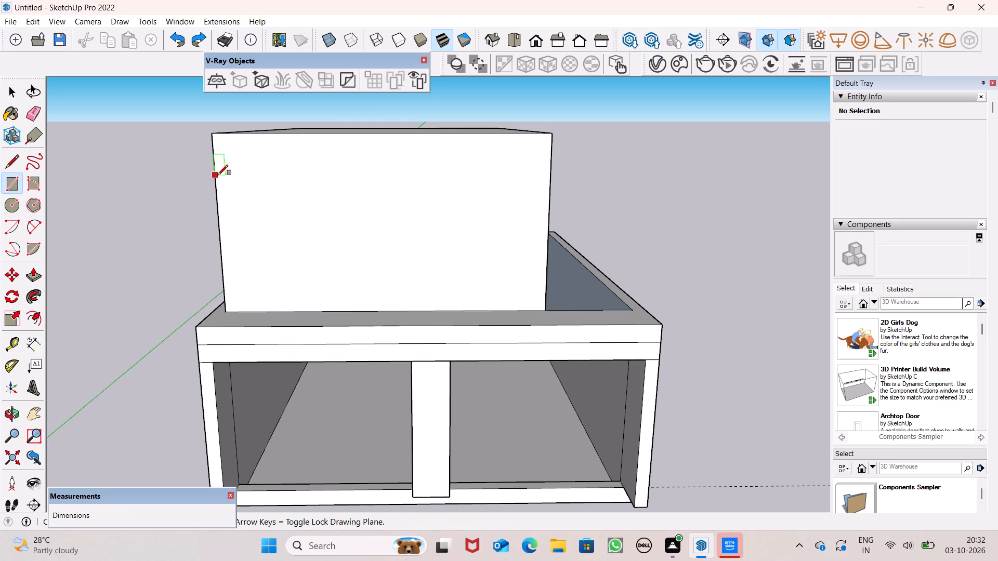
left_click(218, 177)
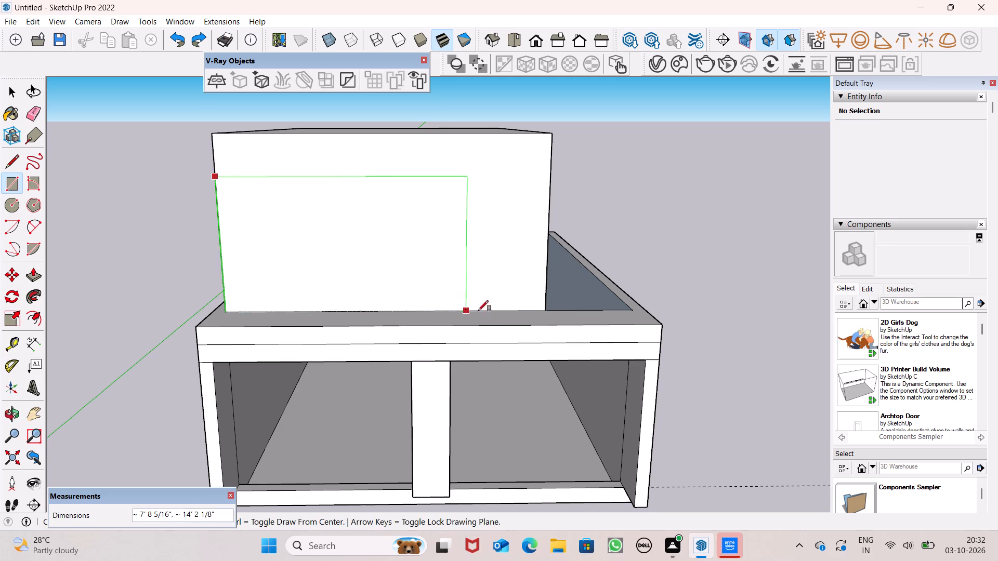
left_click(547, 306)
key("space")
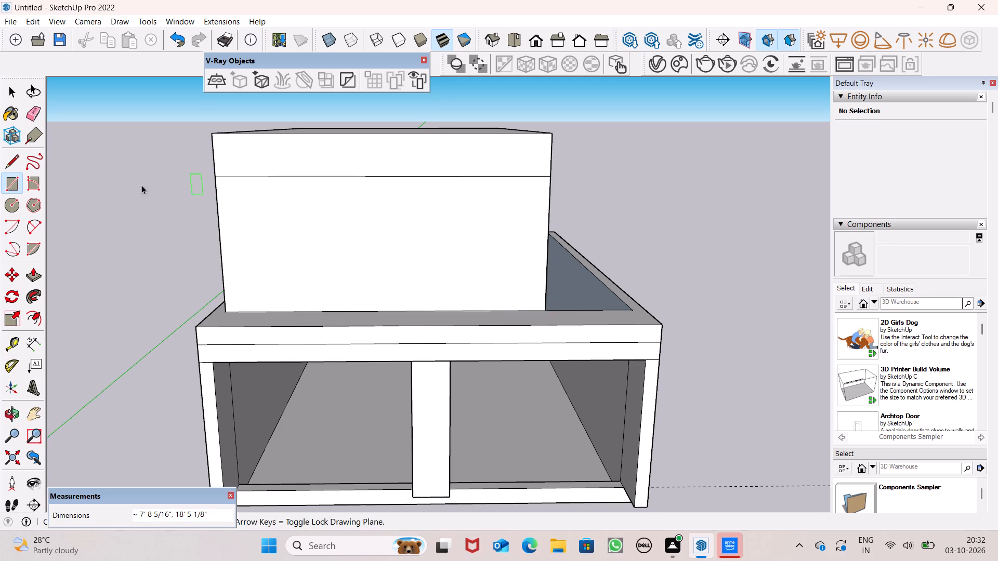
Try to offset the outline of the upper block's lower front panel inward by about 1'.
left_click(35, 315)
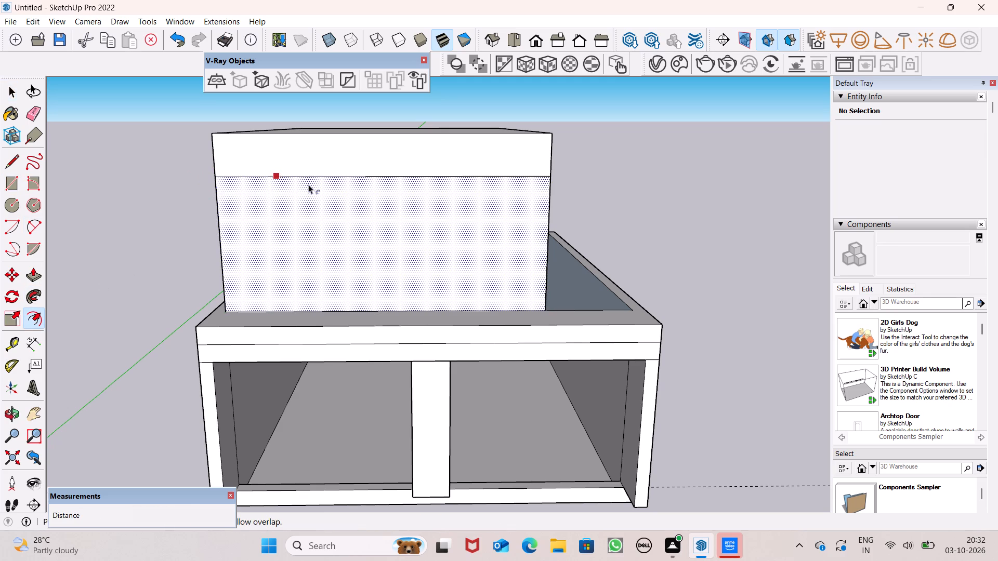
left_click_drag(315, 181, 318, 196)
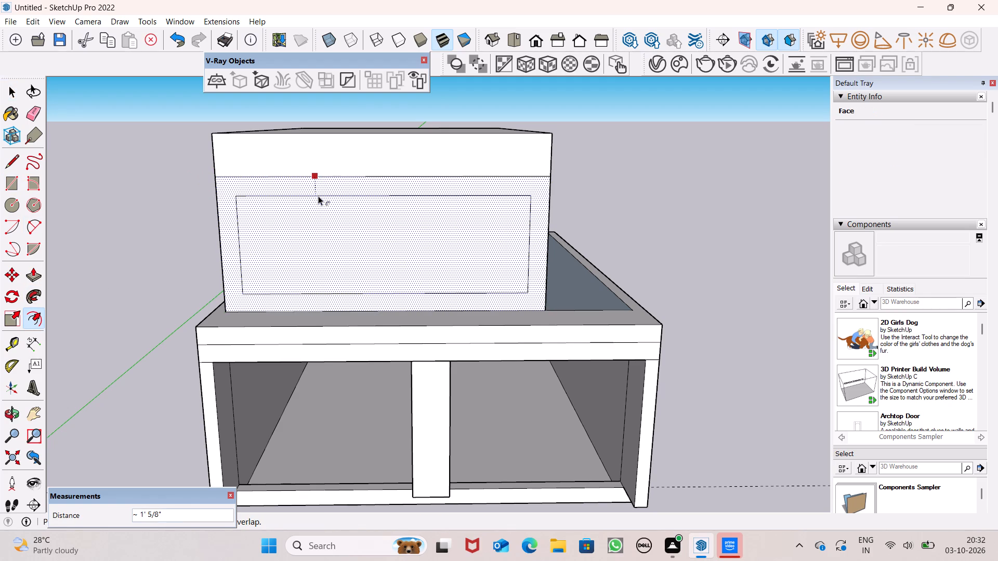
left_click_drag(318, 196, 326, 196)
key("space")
Undo the drawing on the upper block's front face and the last inward push of its right side face.
key("ctrl+z")
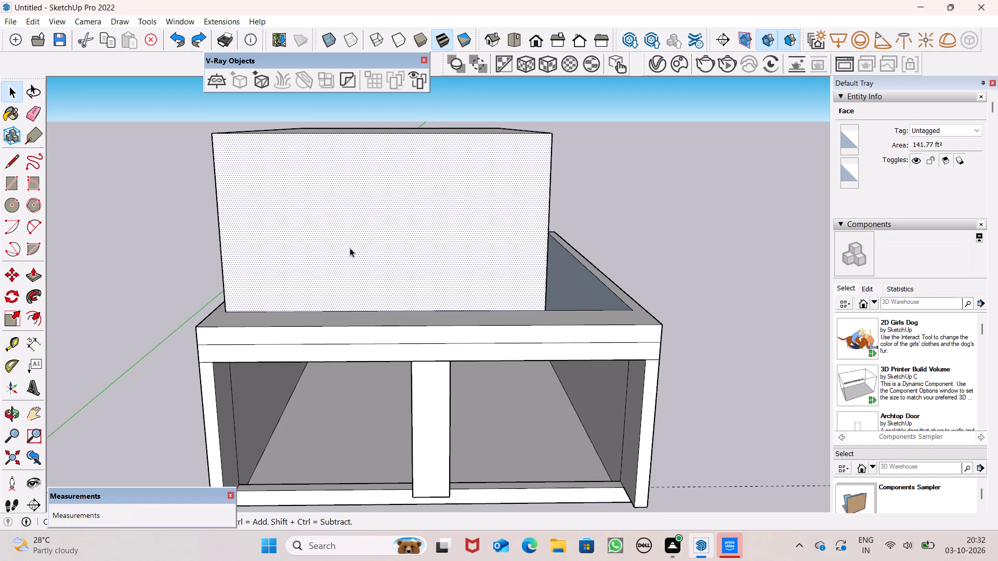
key("ctrl+z")
Push the upper block's right side face inward again, ending with a move of about 3 3/8".
middle_click_drag(598, 243, 592, 290)
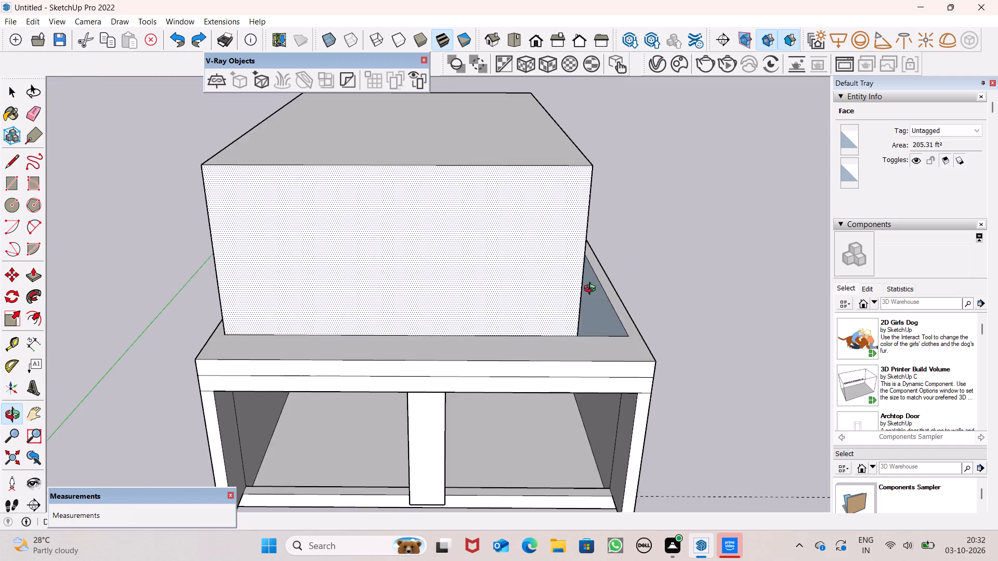
middle_click_drag(592, 290, 312, 305)
left_click_drag(29, 274, 34, 274)
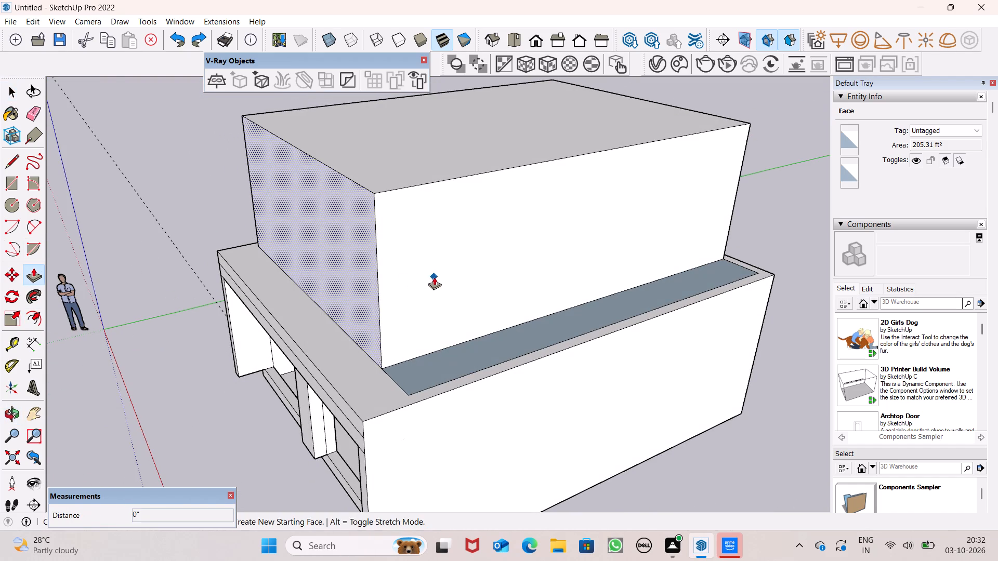
left_click_drag(435, 275, 429, 269)
key("space")
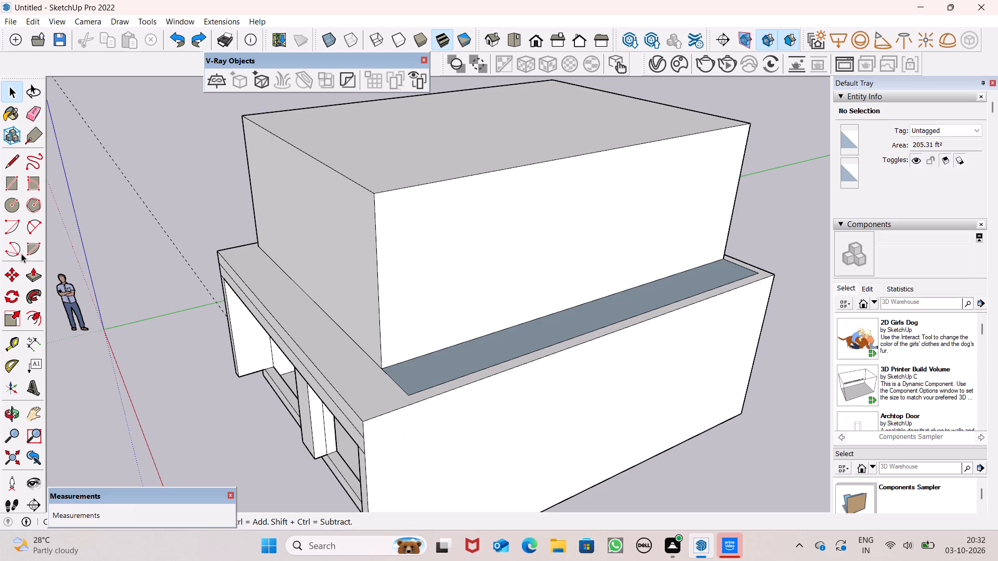
left_click(29, 272)
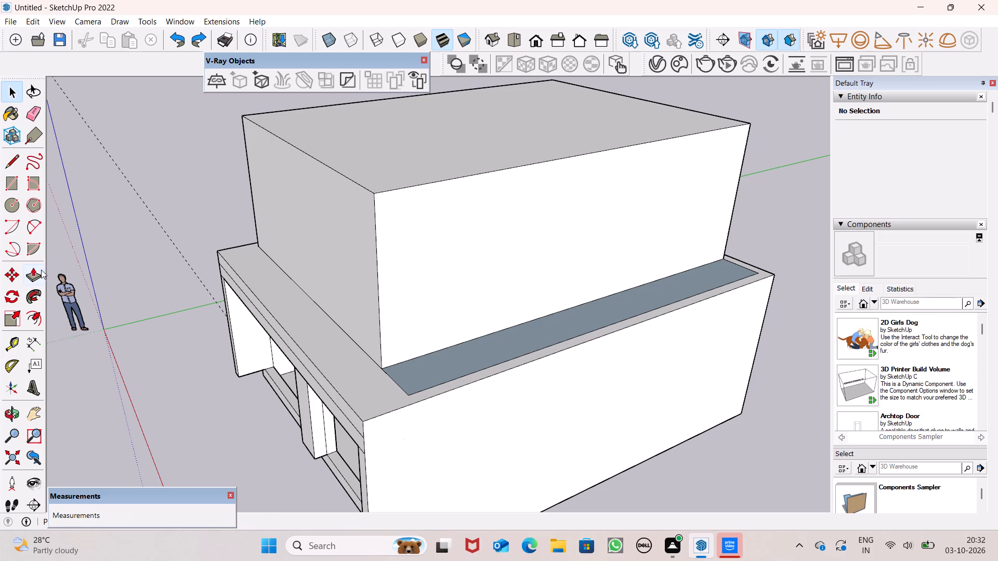
left_click(36, 276)
left_click_drag(432, 290, 427, 275)
left_click(427, 275)
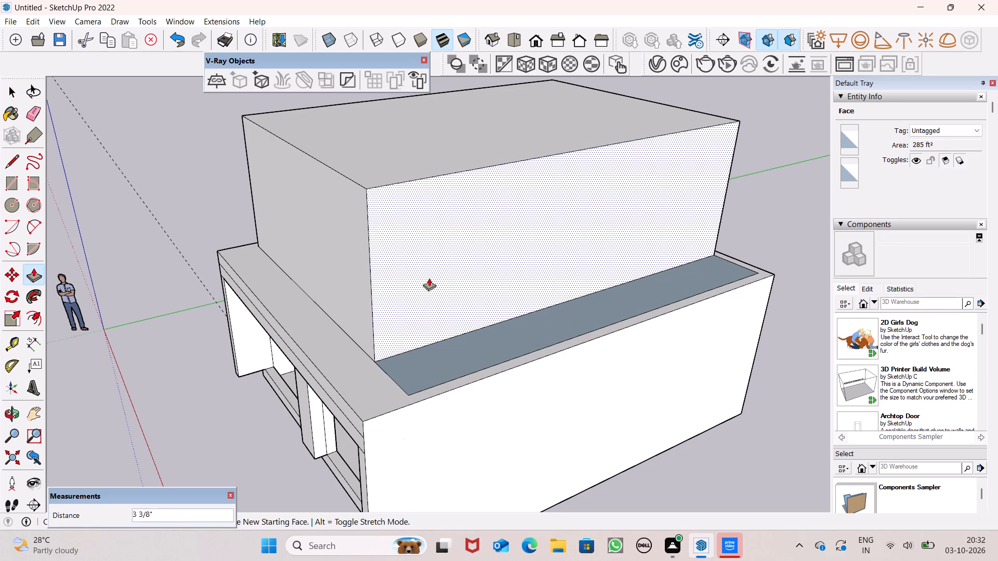
left_click(428, 278)
key("space")
Push the upper block's right side face slightly further inward to widen the open roof strip beside it.
scroll(431, 270, "down", 5)
middle_click_drag(460, 297, 648, 351)
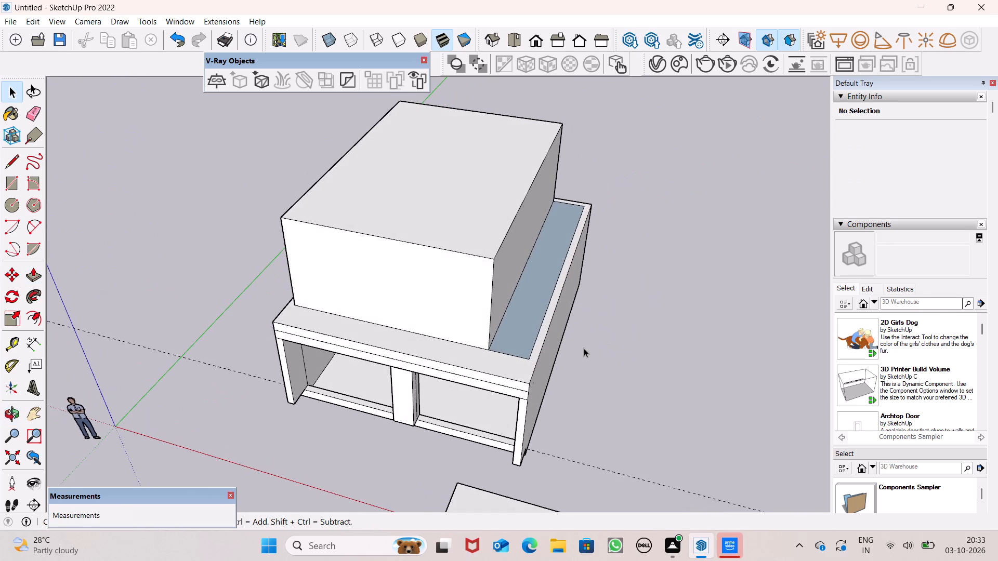
scroll(545, 336, "up", 1)
left_click(39, 278)
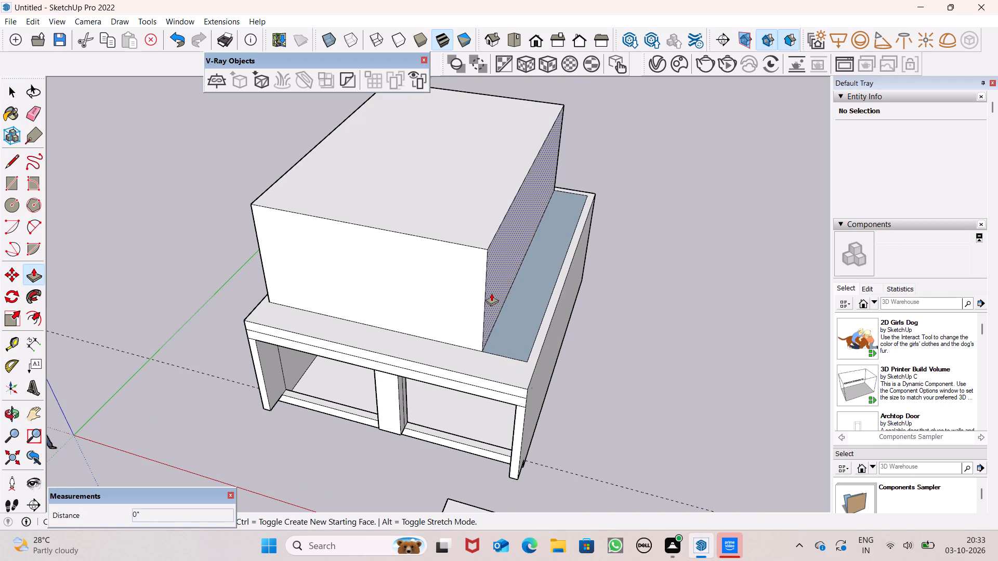
left_click_drag(496, 293, 482, 294)
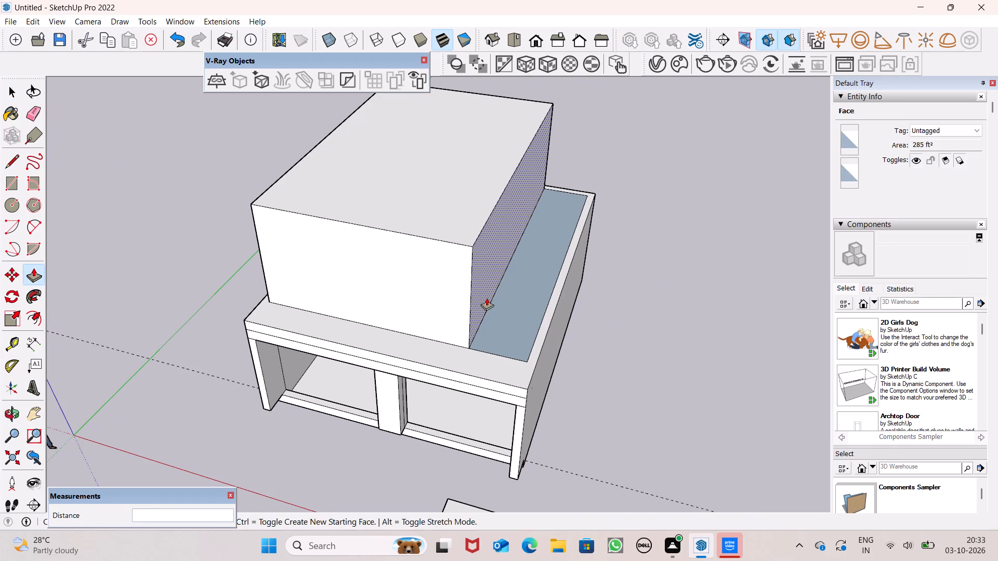
key("space")
key("space")
middle_click_drag(625, 343, 716, 243)
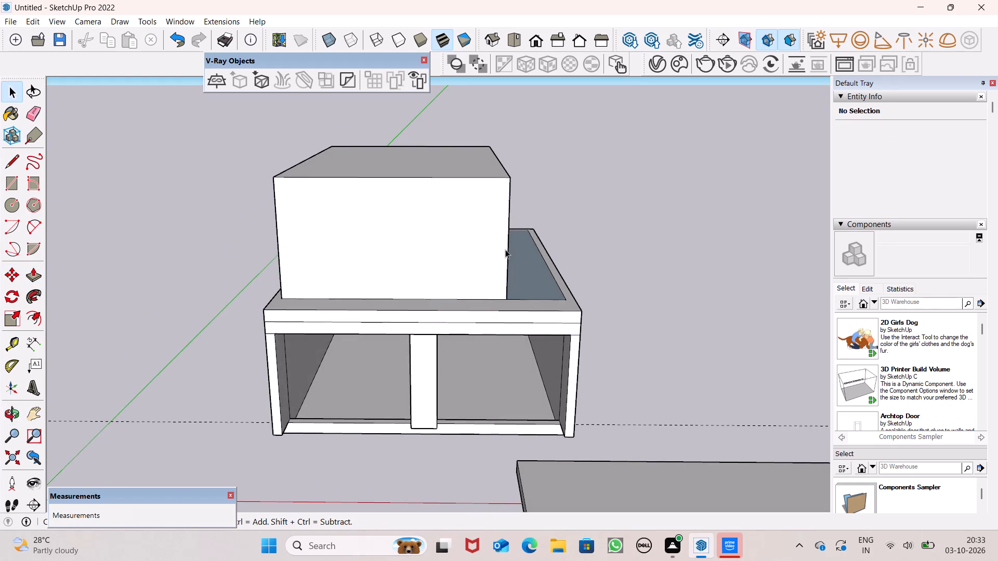
scroll(493, 236, "down", 1)
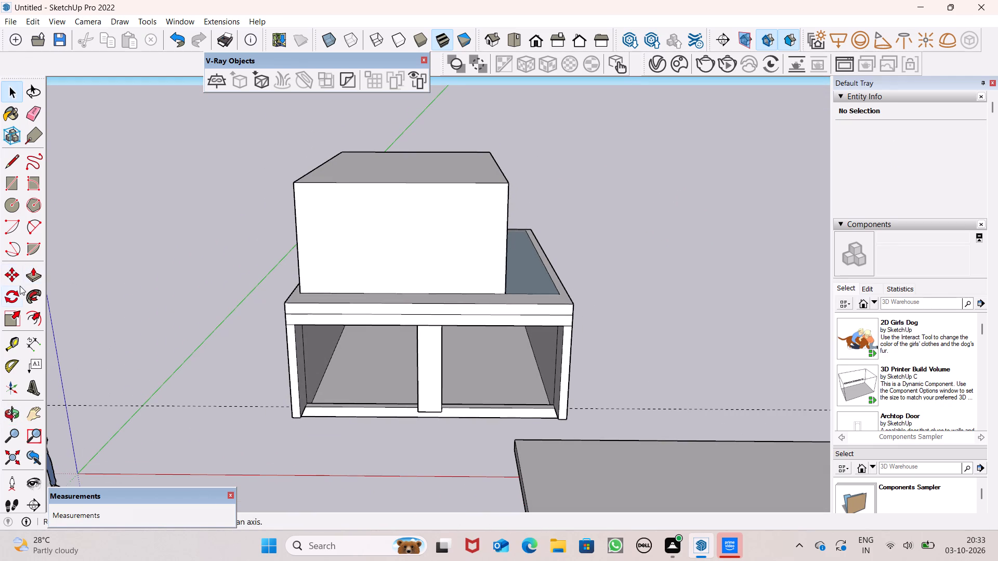
Raise the top face of the upper block by 6".
left_click(29, 274)
left_click_drag(349, 169, 350, 163)
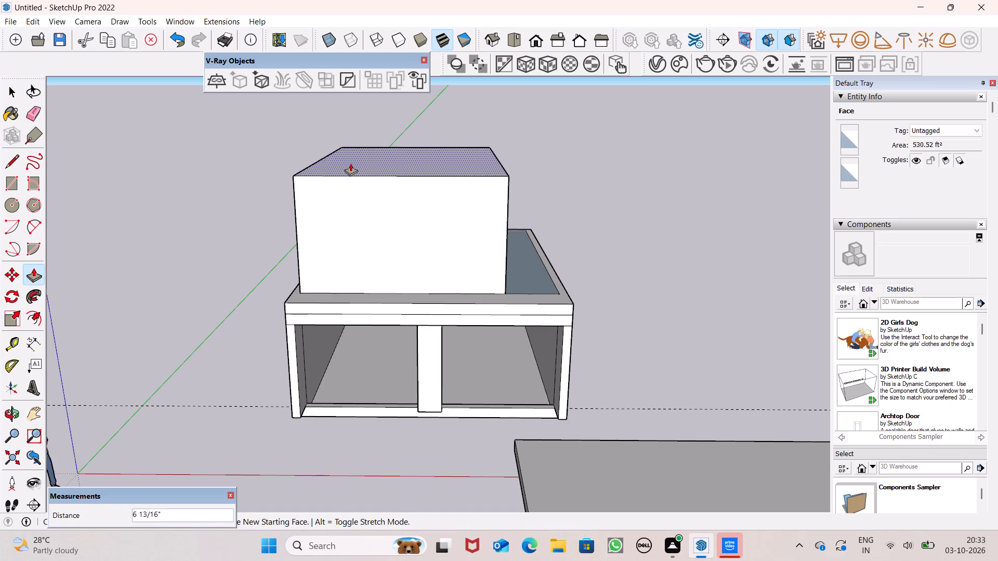
left_click_drag(350, 163, 353, 153)
key("6")
key("shift+quotedbl")
key("Return")
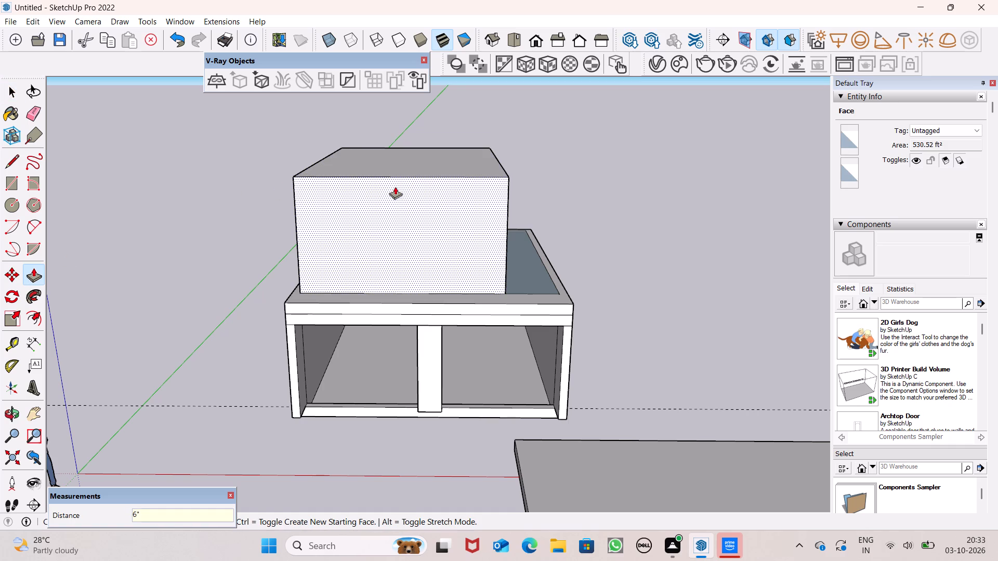
key("space")
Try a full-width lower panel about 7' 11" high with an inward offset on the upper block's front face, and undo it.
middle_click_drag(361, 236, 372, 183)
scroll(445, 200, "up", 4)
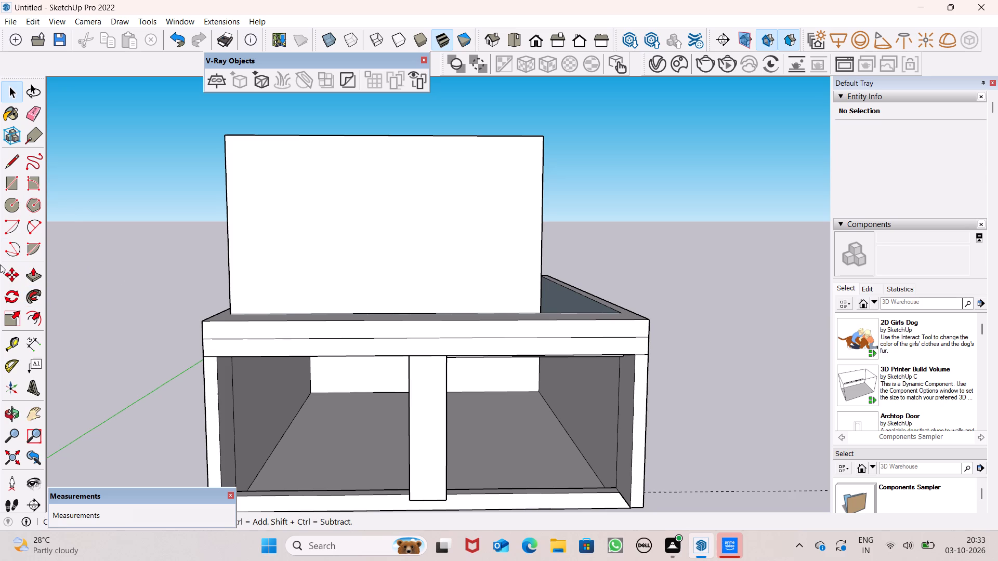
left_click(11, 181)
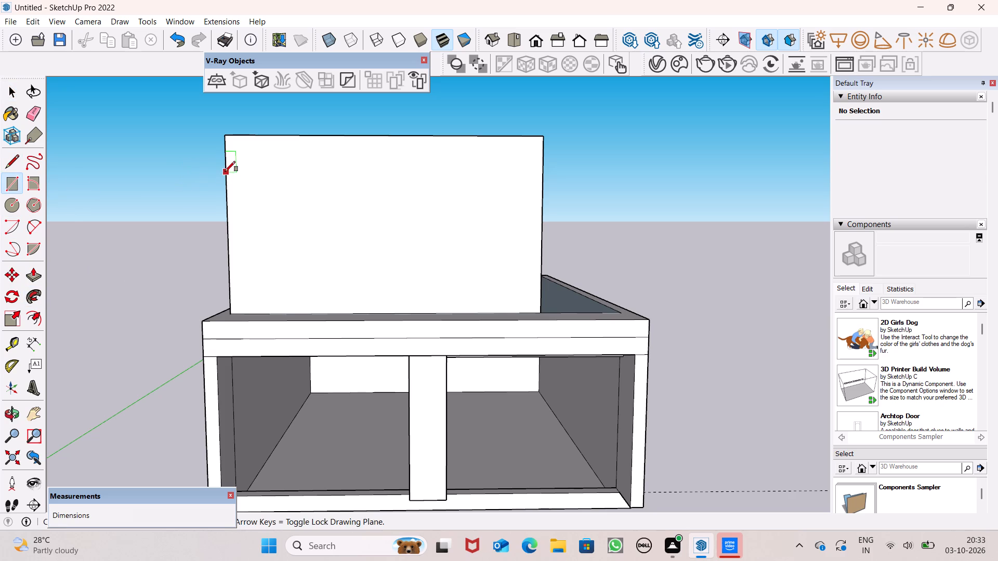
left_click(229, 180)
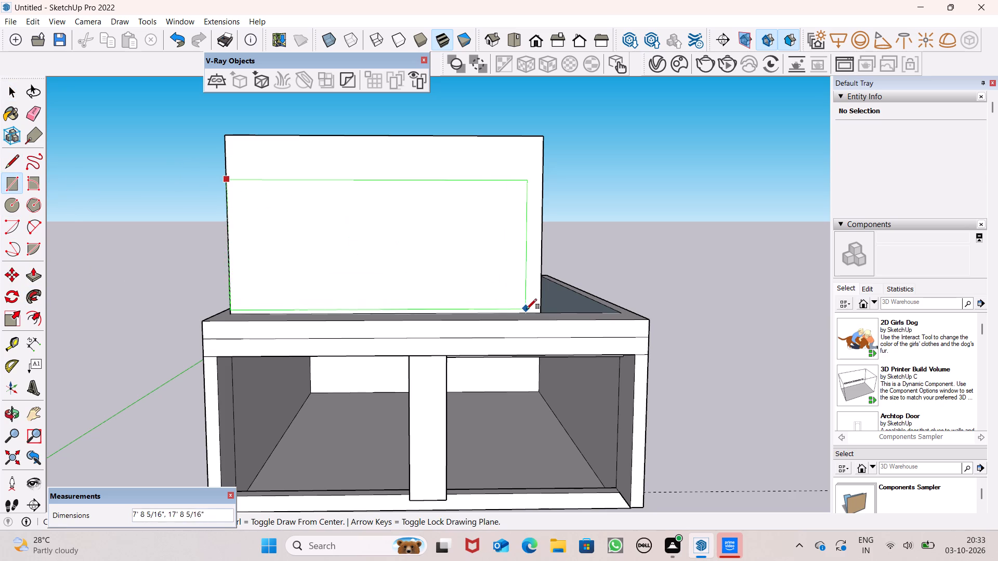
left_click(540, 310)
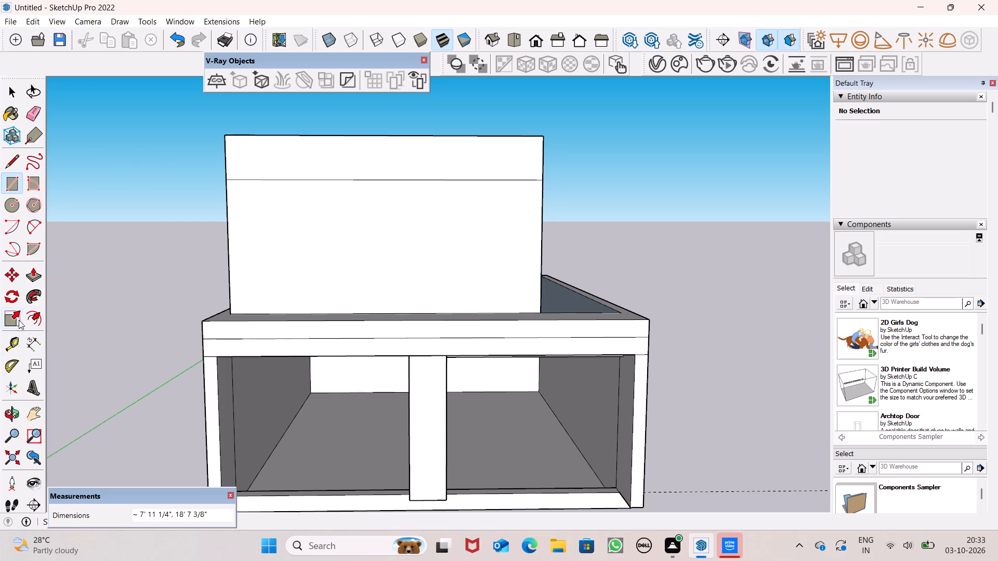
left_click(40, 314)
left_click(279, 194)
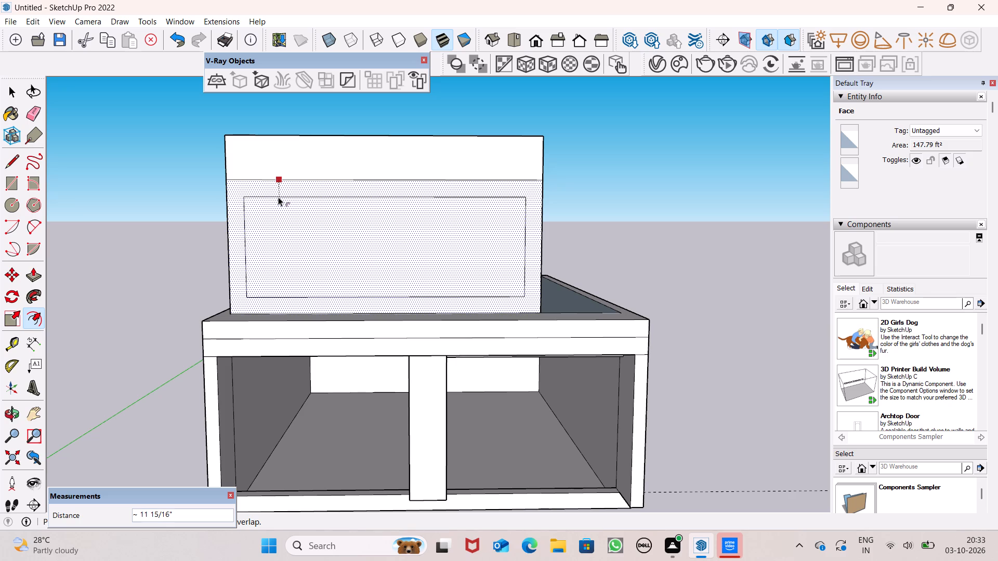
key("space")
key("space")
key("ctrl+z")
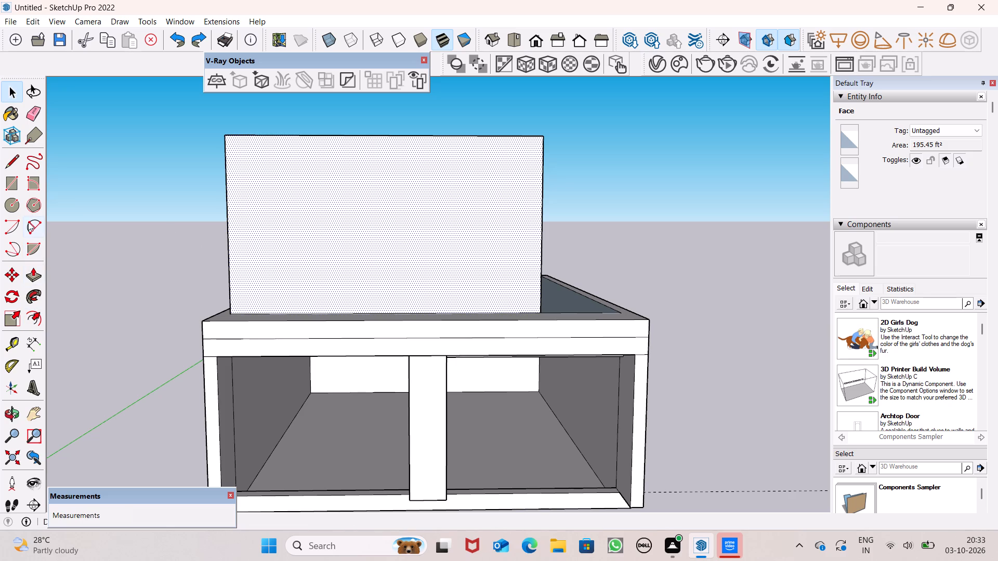
Draw a full-width rectangle about 8' 3" high on the upper block's front face, ending at its lower right corner.
left_click(12, 181)
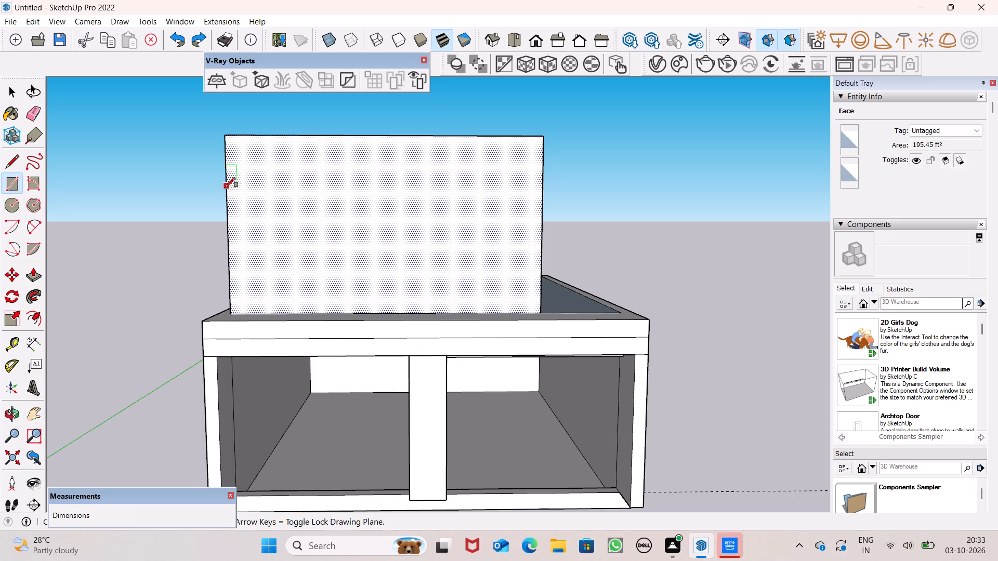
key("space")
key("space")
left_click(177, 203)
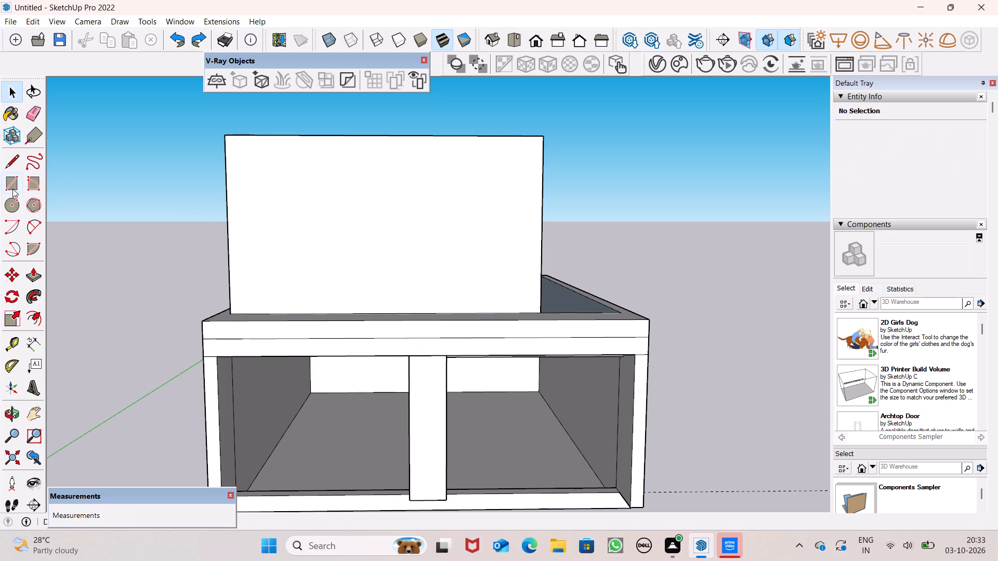
left_click(12, 189)
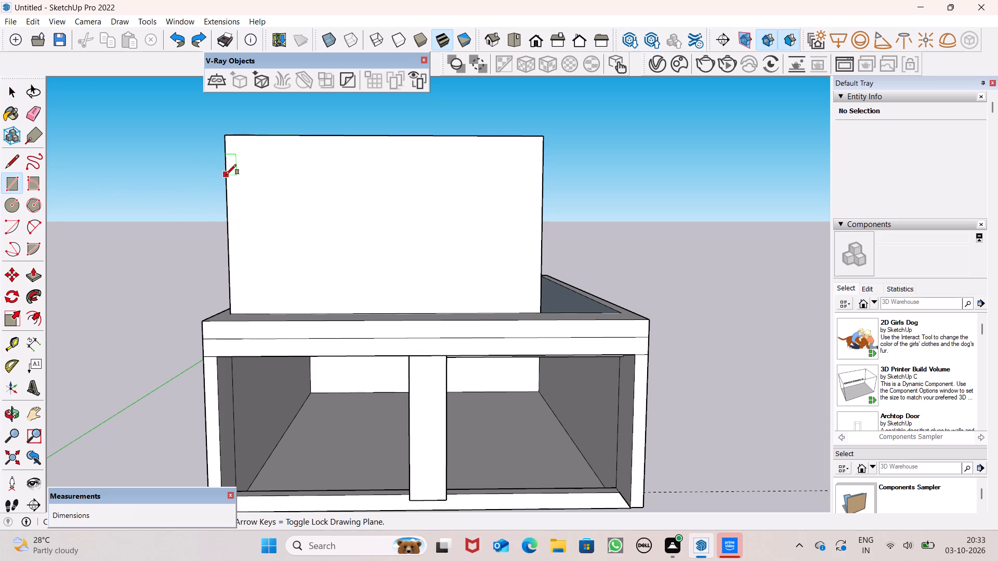
left_click(226, 175)
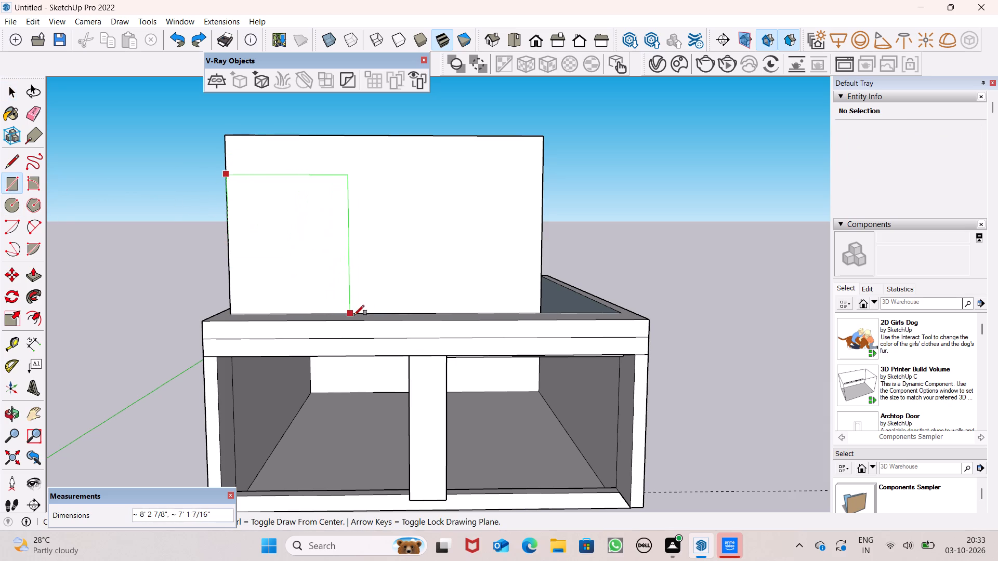
left_click(540, 310)
key("space")
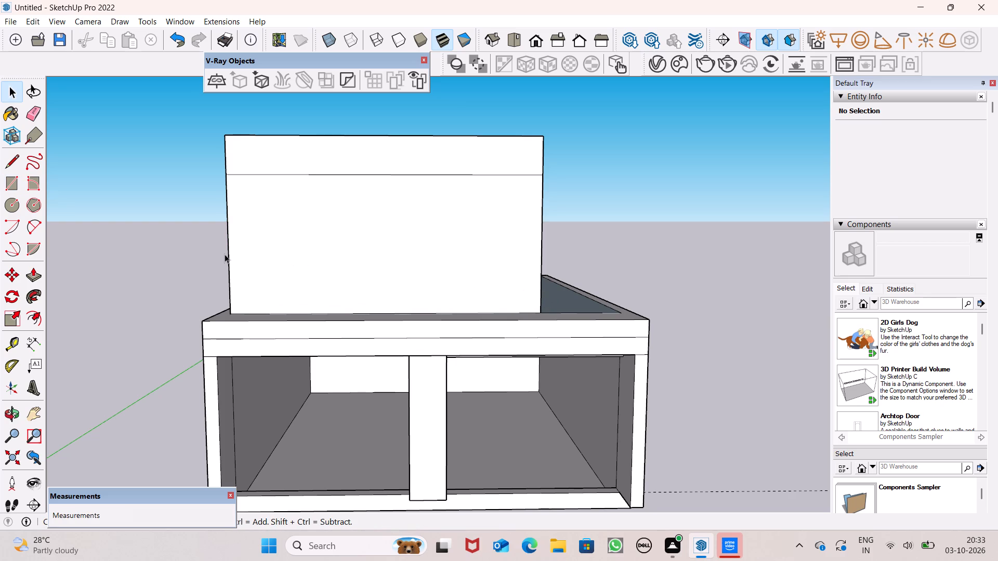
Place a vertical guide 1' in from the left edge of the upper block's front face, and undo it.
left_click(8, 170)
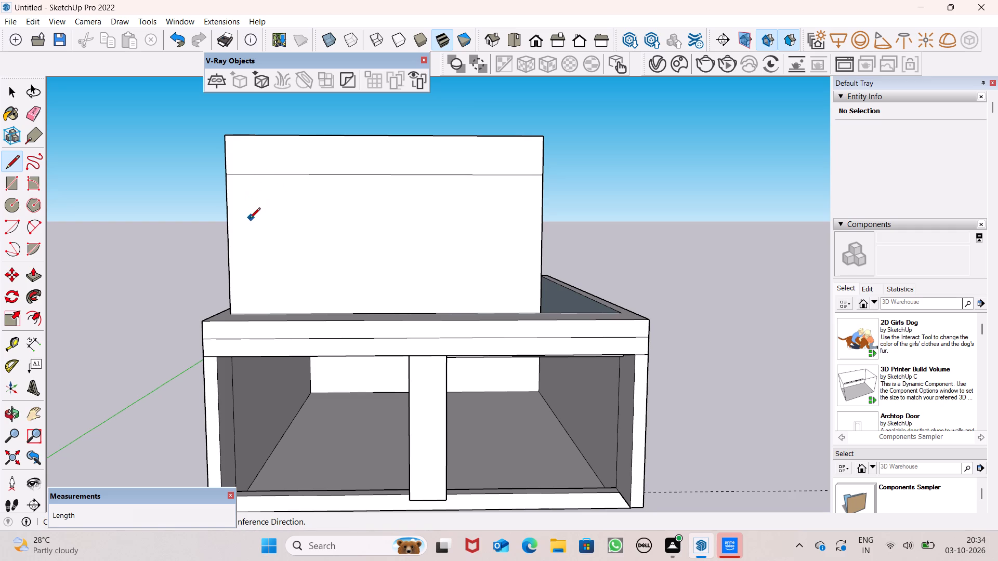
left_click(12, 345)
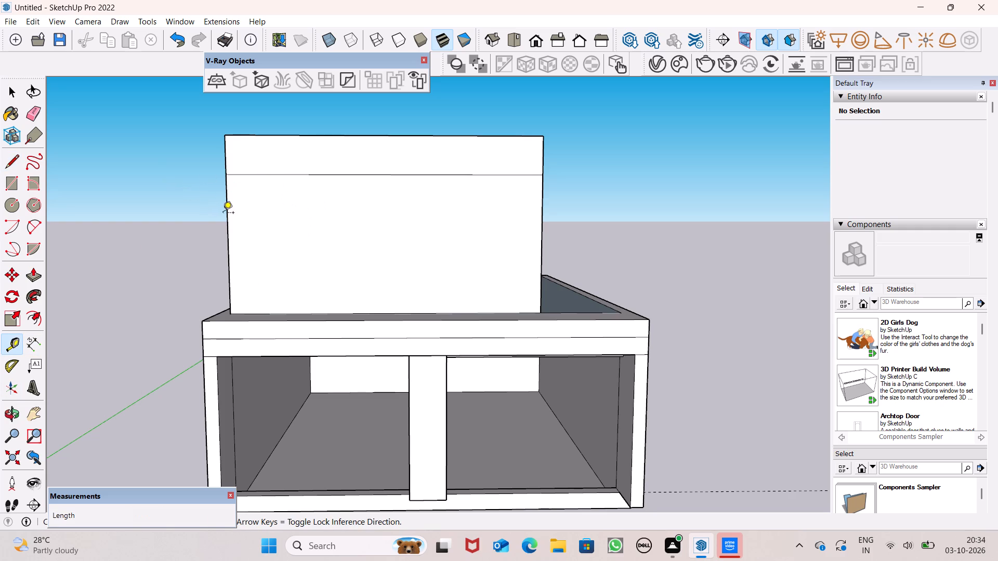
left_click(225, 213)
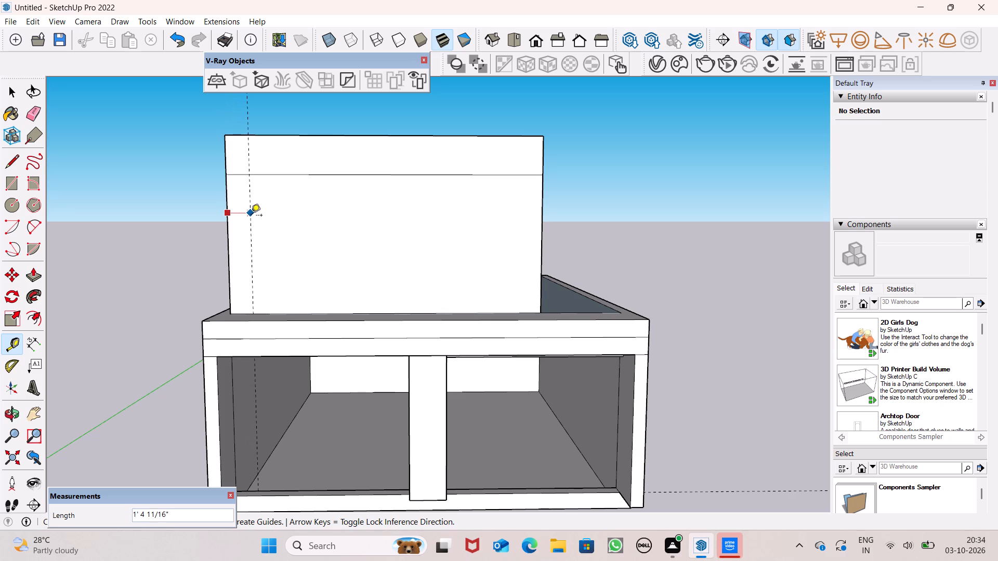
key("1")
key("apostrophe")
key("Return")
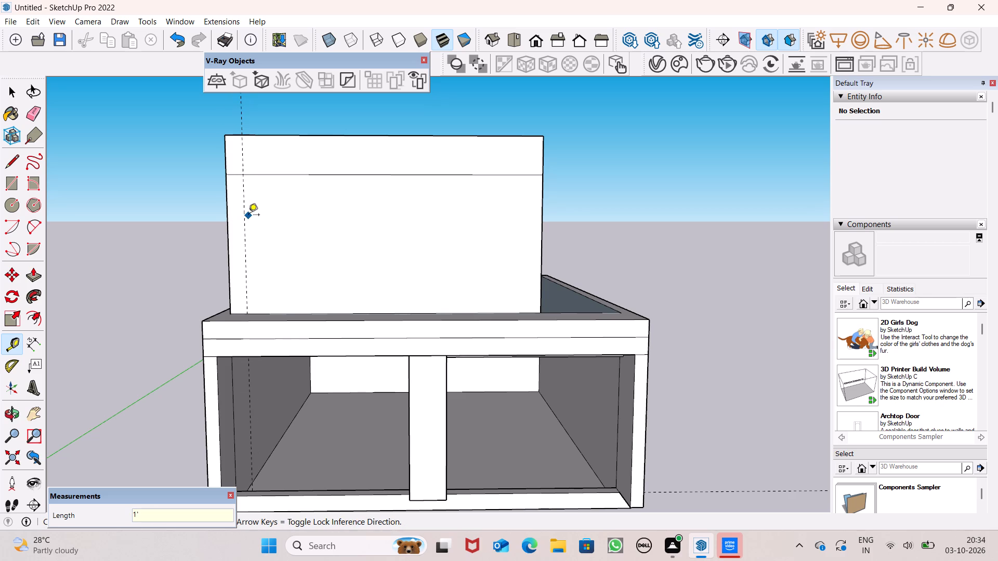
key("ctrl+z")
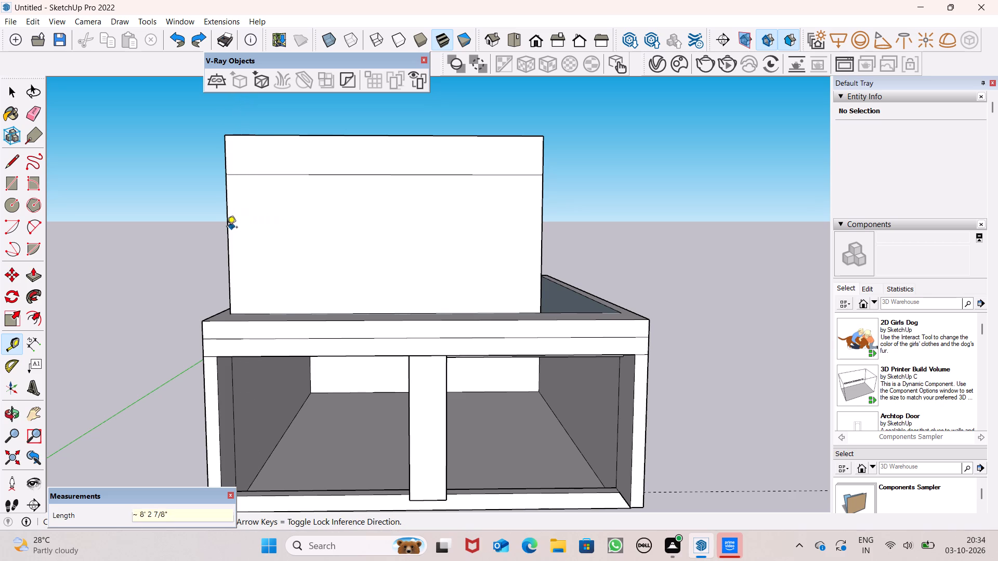
Place vertical guides 1'5" in from the left and right edges of the upper block's front face.
left_click(228, 228)
type("1'5")
key("shift+quotedbl")
key("Return")
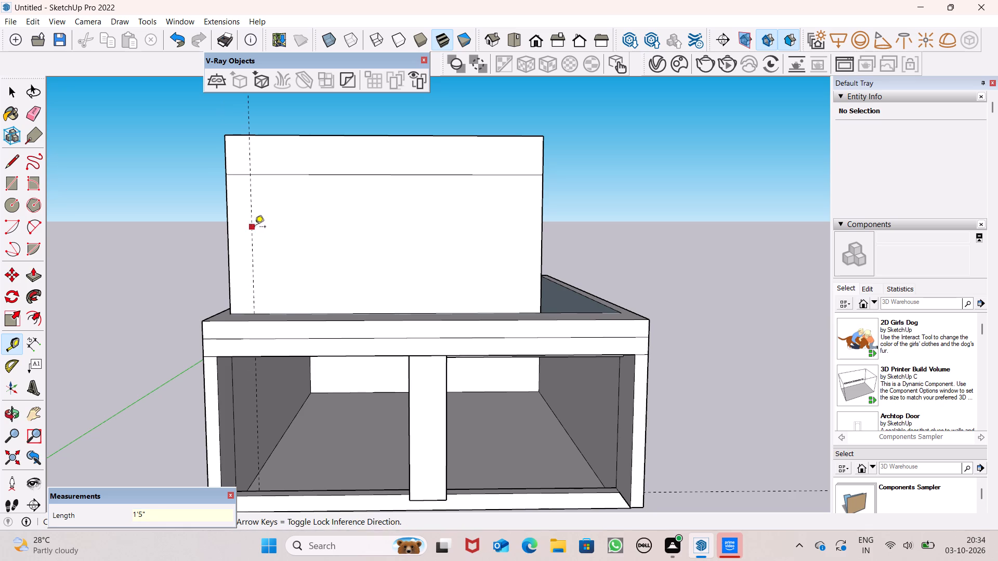
left_click(545, 224)
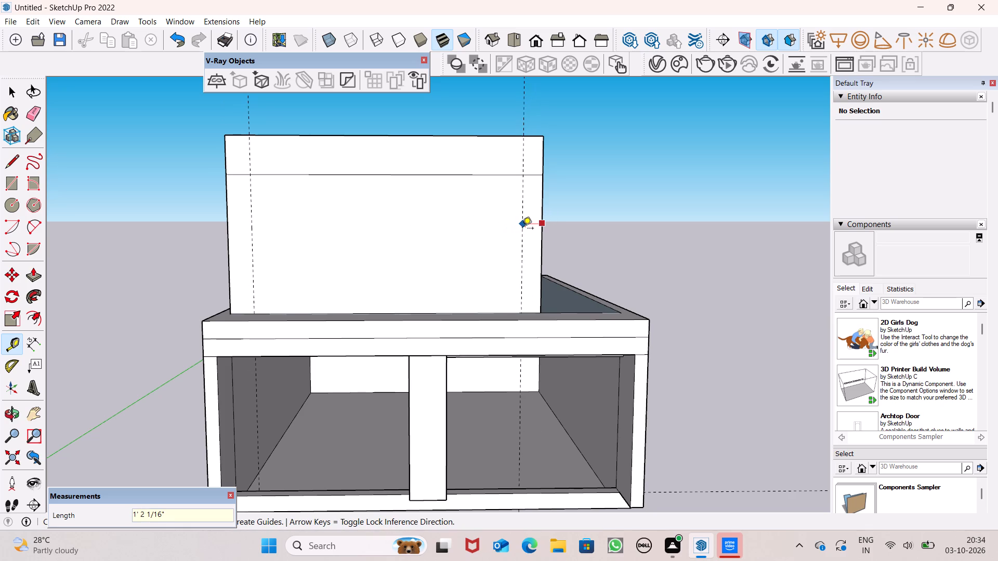
key("1")
key("apostrophe")
key("5")
key("shift+quotedbl")
key("Return")
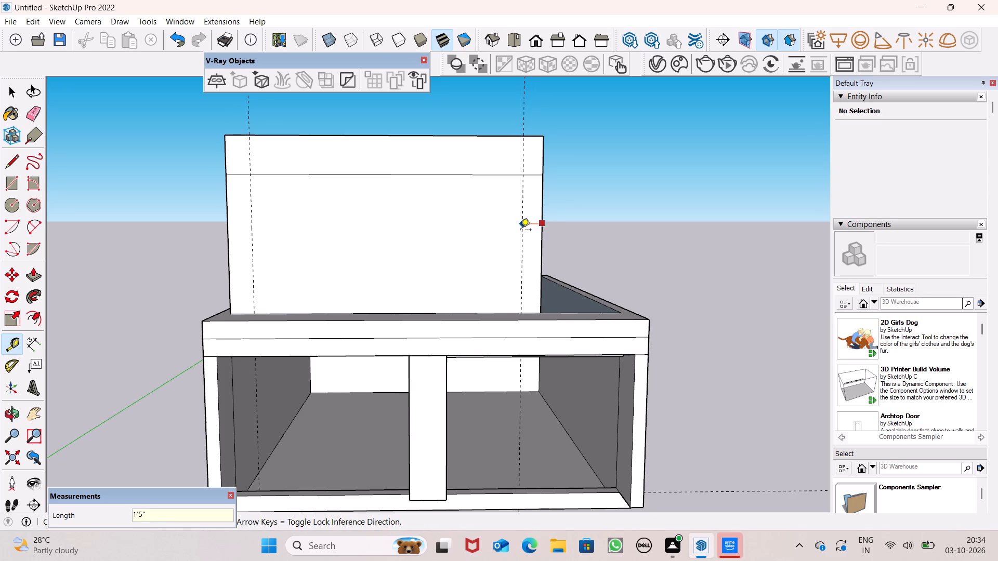
Place horizontal guides 1' below the front panel's top line and 1' above the upper block's base edge.
left_click(421, 178)
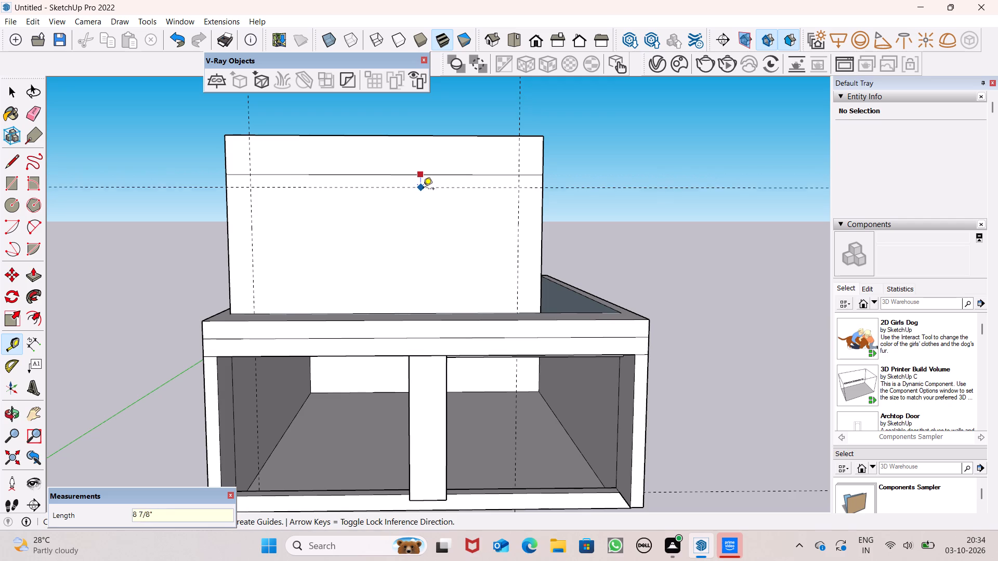
type("1'")
key("Return")
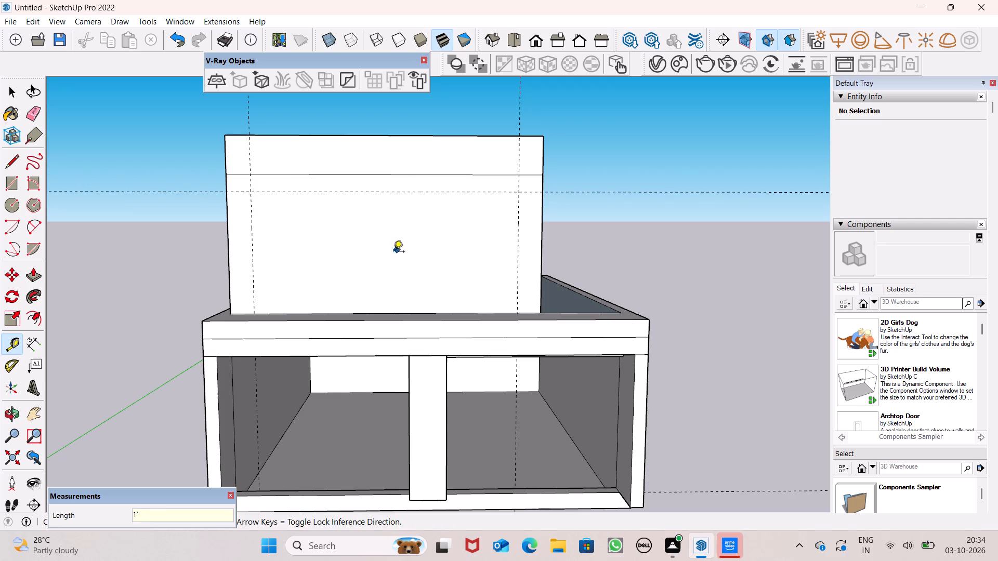
scroll(340, 280, "up", 3)
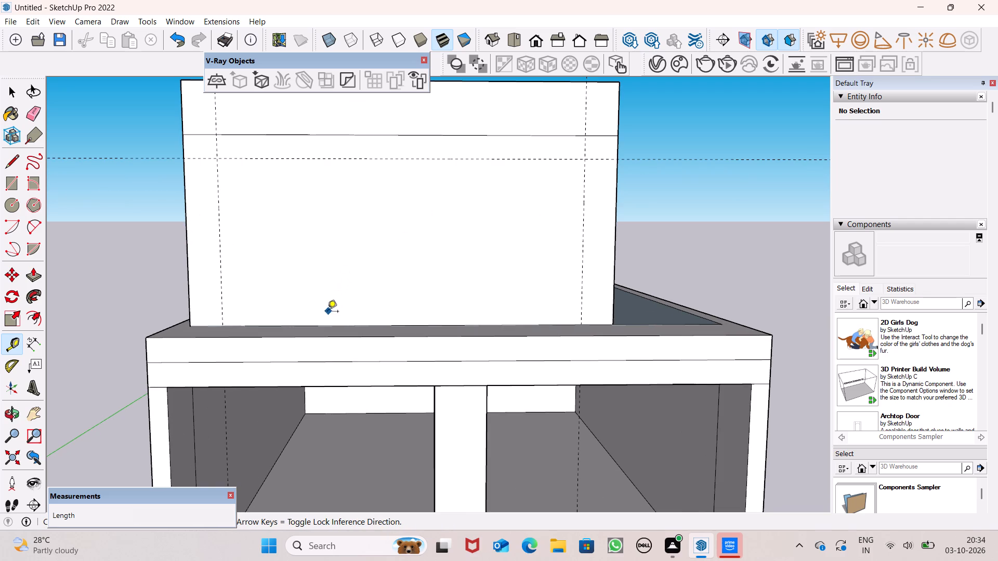
left_click(321, 323)
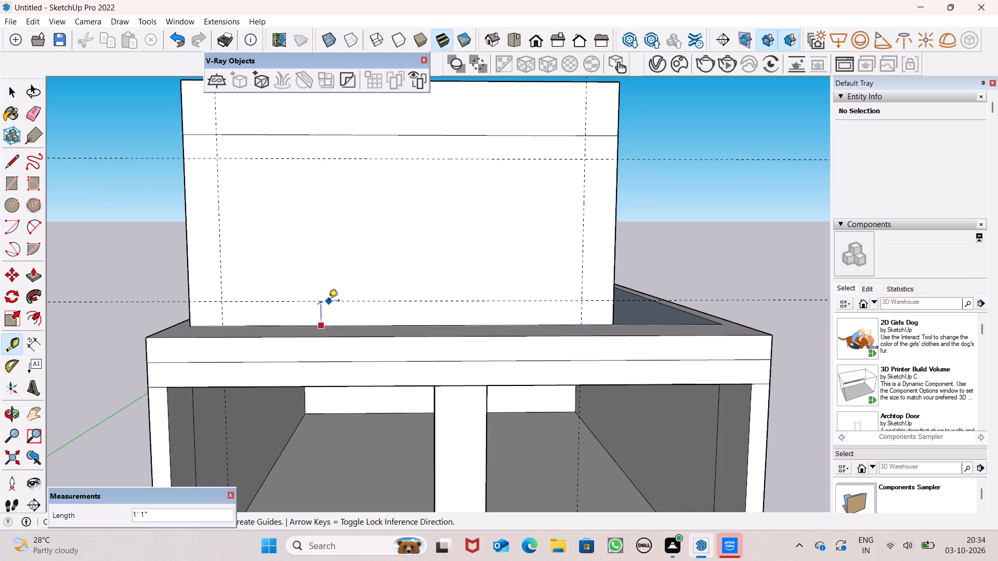
key("1")
key("apostrophe")
key("Return")
key("space")
key("space")
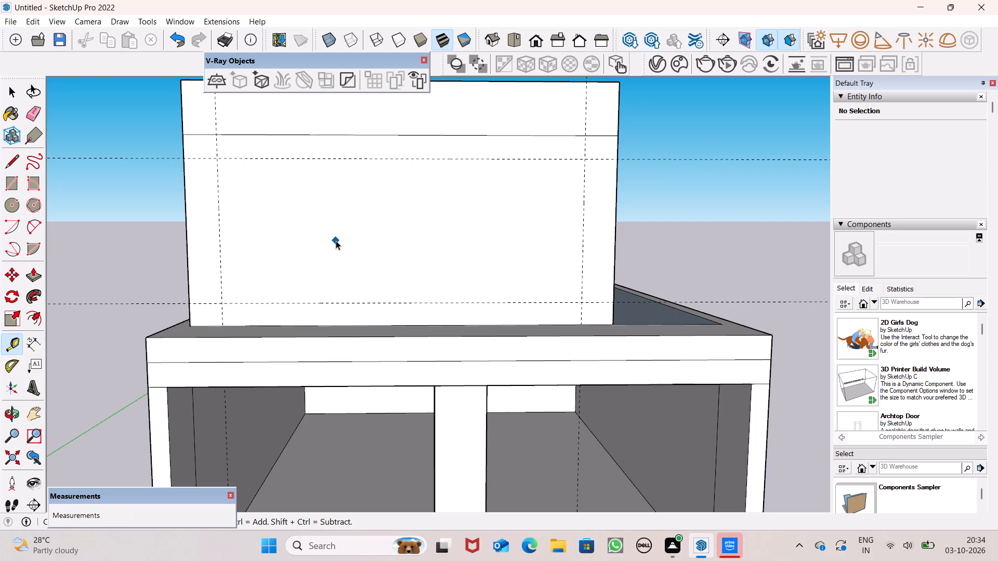
Draw a rectangle about 6' 3" high on the upper block's front panel, between the opposite intersections of the four guides.
scroll(336, 241, "down", 2)
left_click(14, 181)
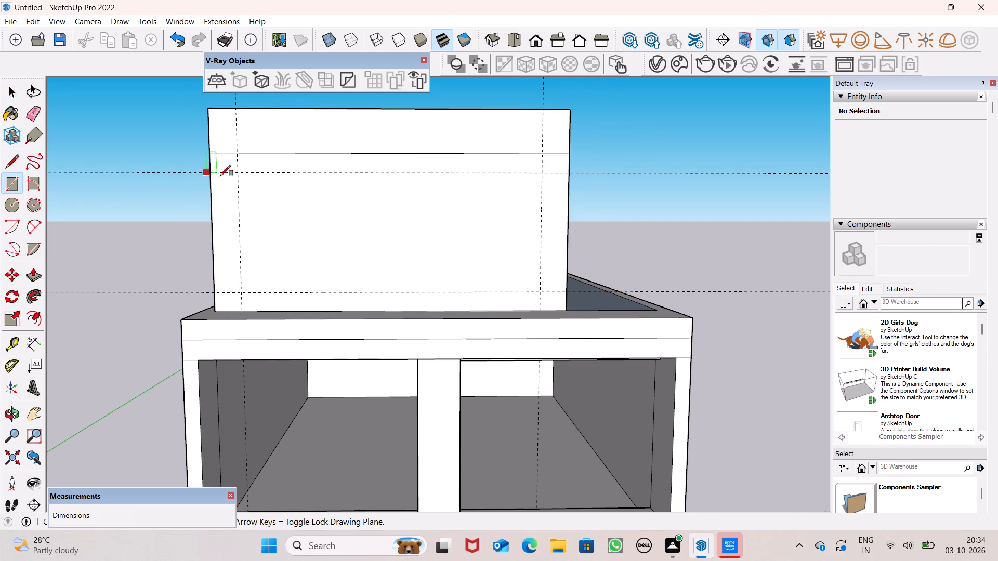
left_click(238, 176)
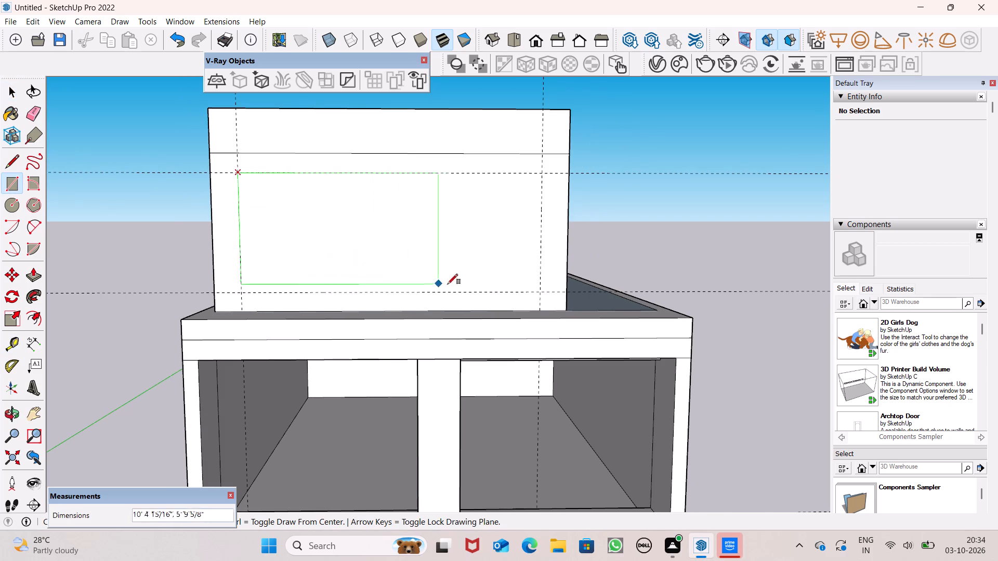
left_click(542, 291)
key("space")
key("space")
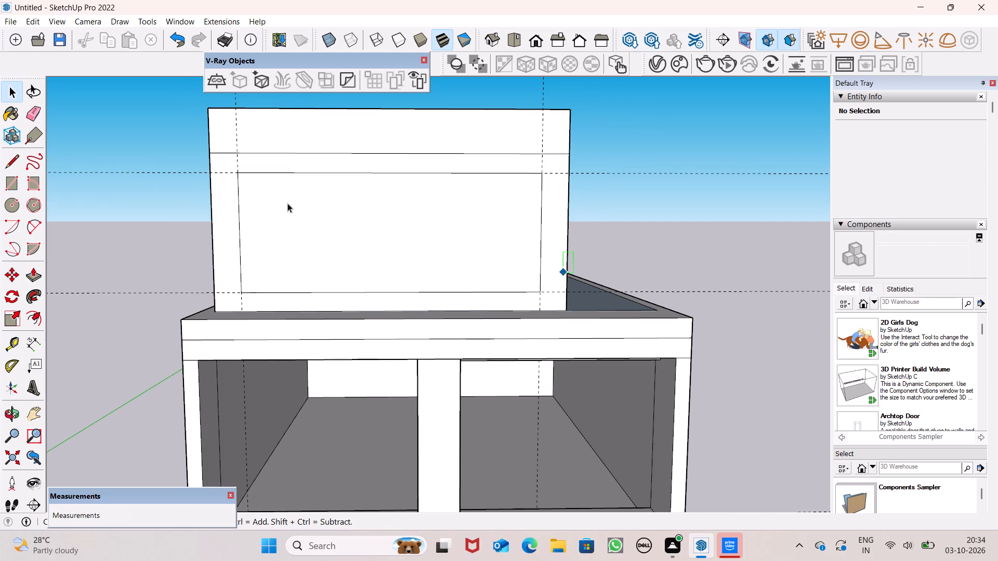
Round the two left corners of the front panel's inner rectangle with small two-point arcs, the upper about 6 11/16" in radius.
scroll(262, 179, "up", 1)
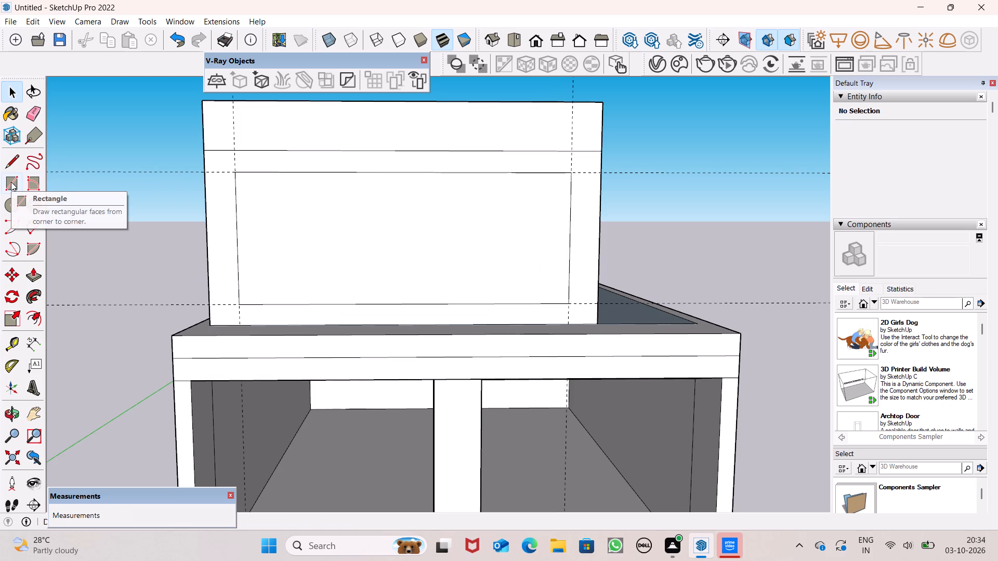
scroll(10, 179, "up", 1)
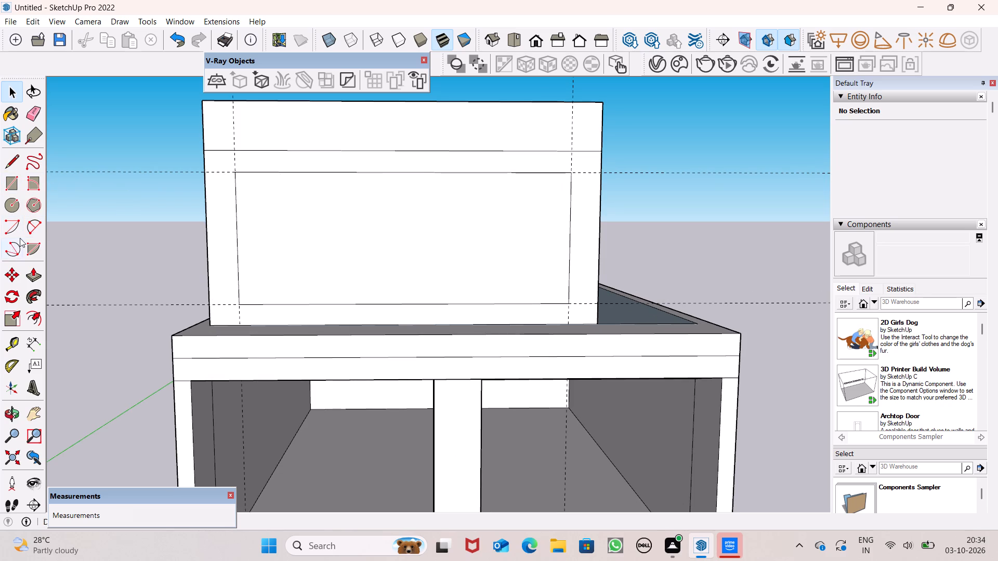
left_click(9, 230)
scroll(209, 183, "up", 7)
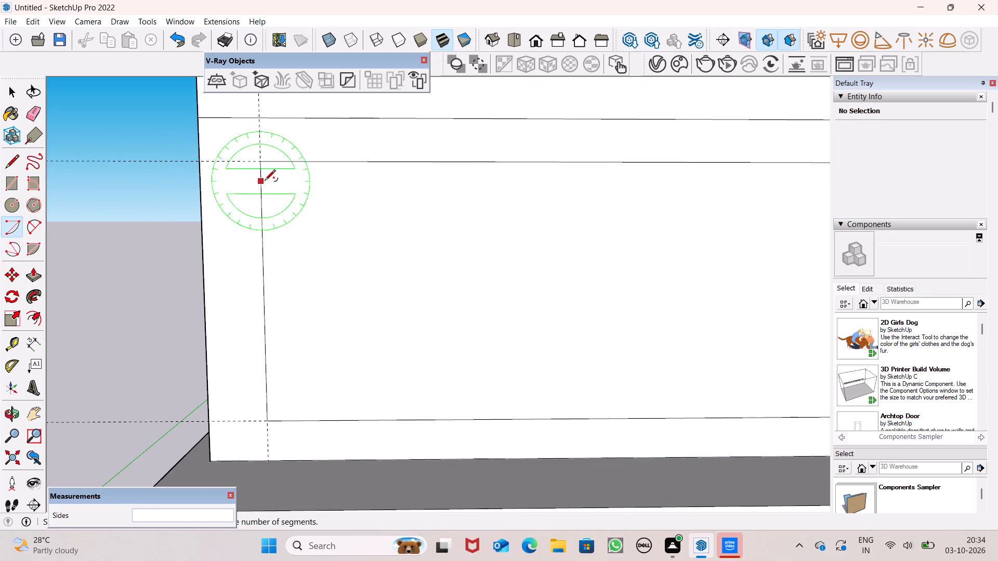
left_click(12, 232)
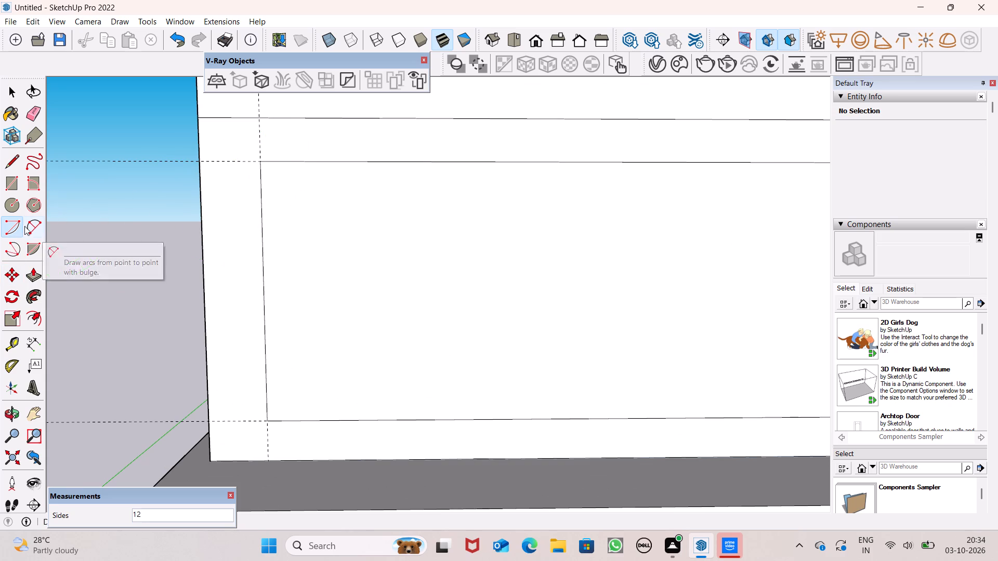
left_click(10, 223)
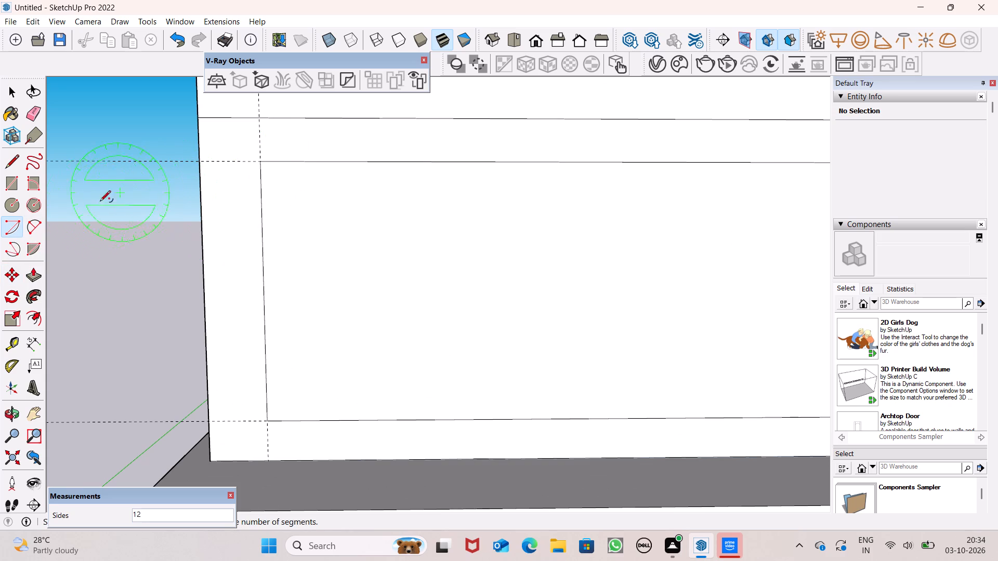
left_click(37, 225)
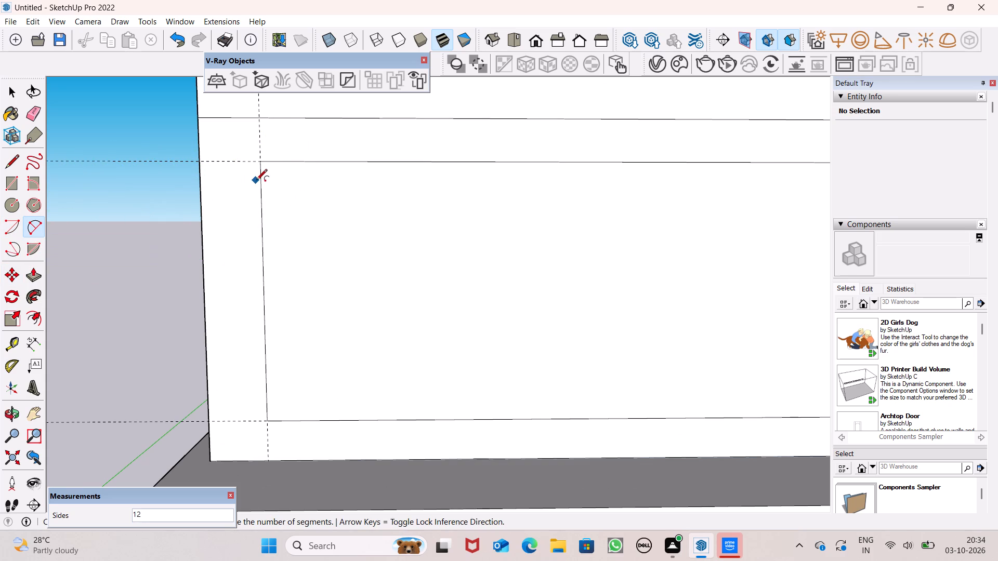
left_click(262, 185)
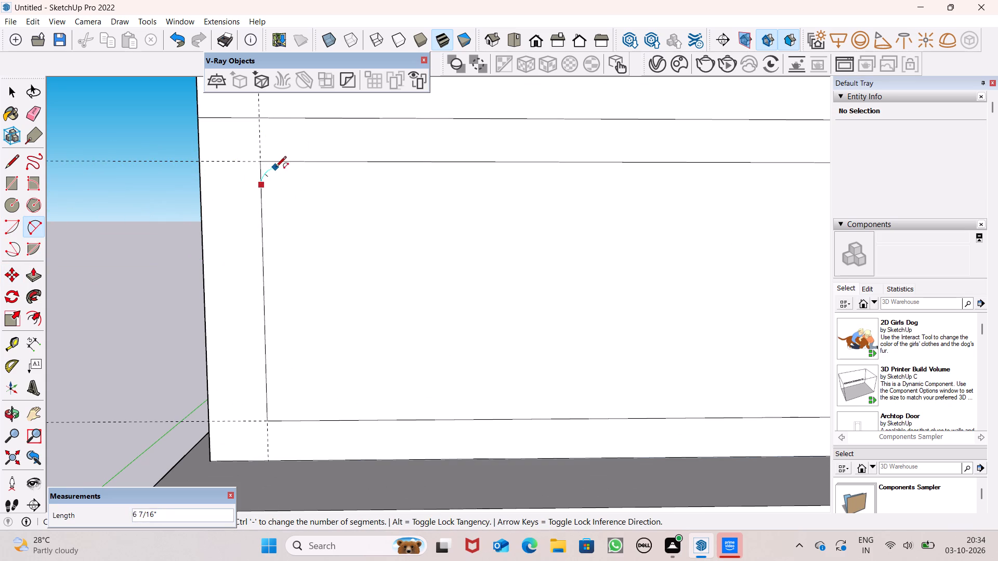
left_click(279, 162)
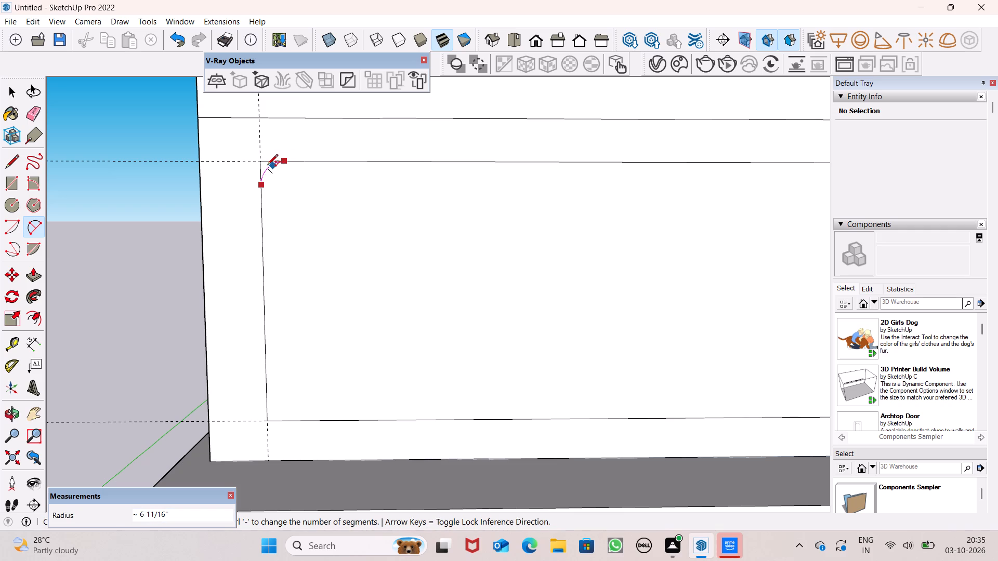
left_click(267, 165)
scroll(207, 147, "down", 5)
scroll(279, 350, "up", 2)
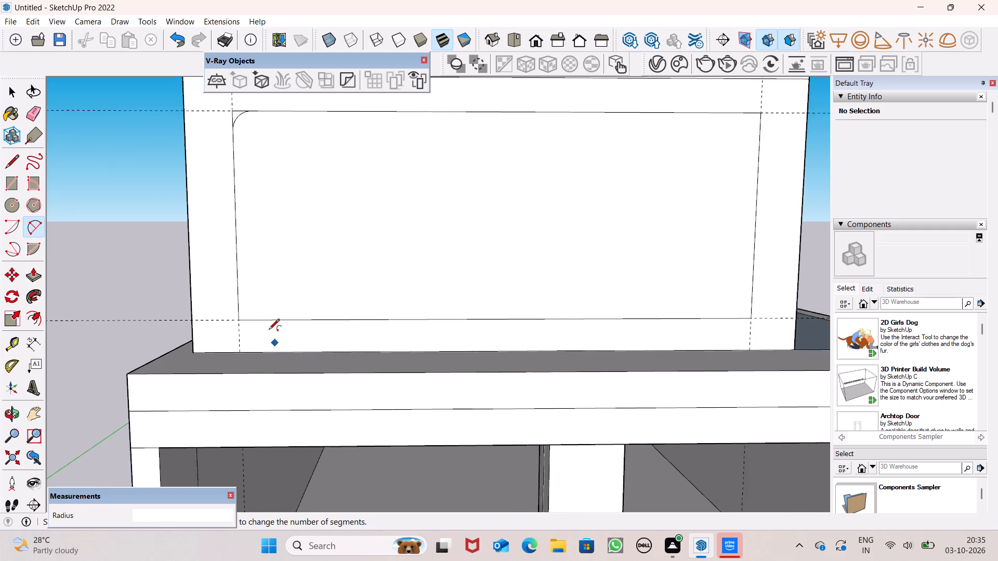
scroll(269, 330, "up", 1)
left_click(237, 292)
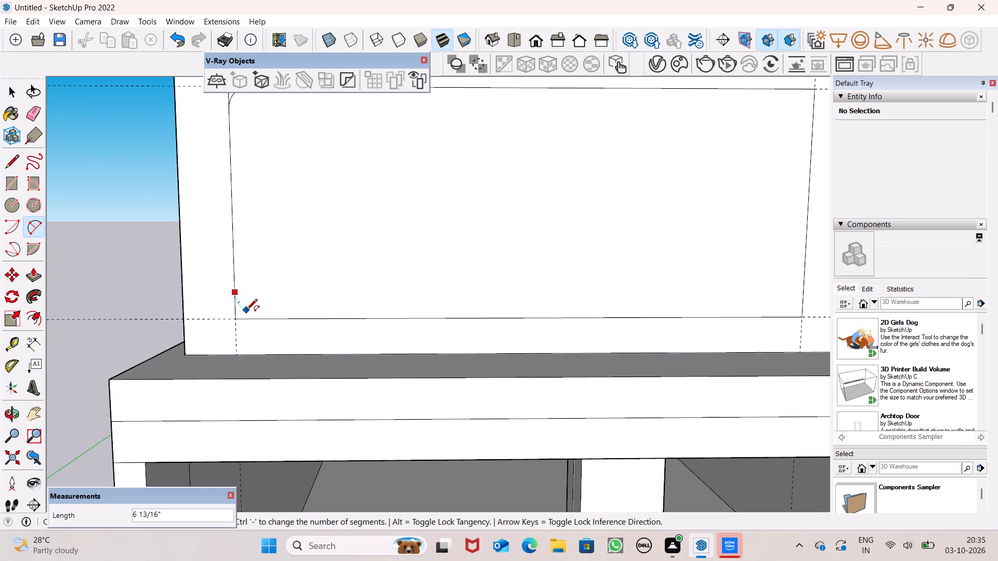
left_click(259, 319)
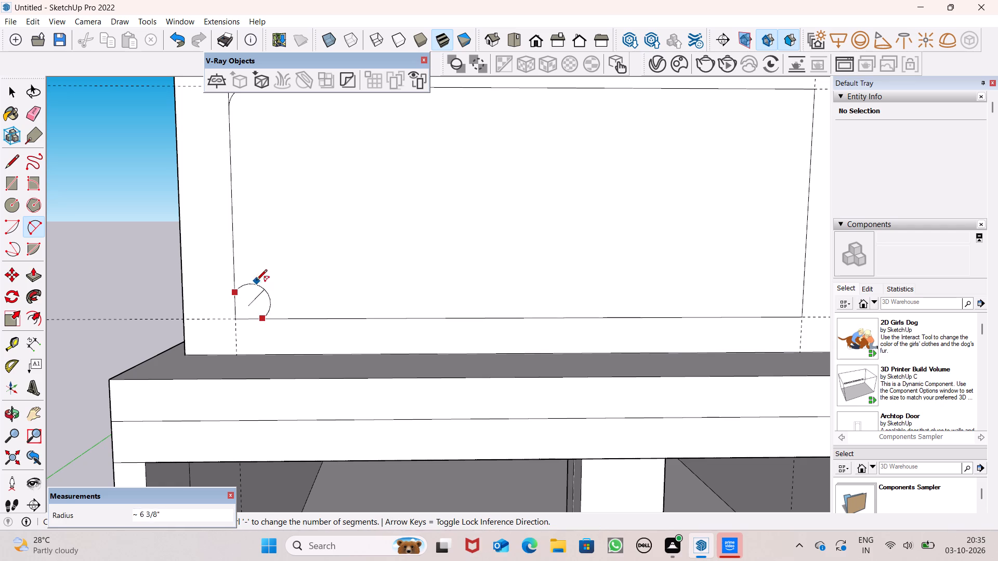
left_click(242, 314)
Round the two right corners of the inner rectangle with two-point arcs of about 6" radius.
scroll(281, 280, "down", 5)
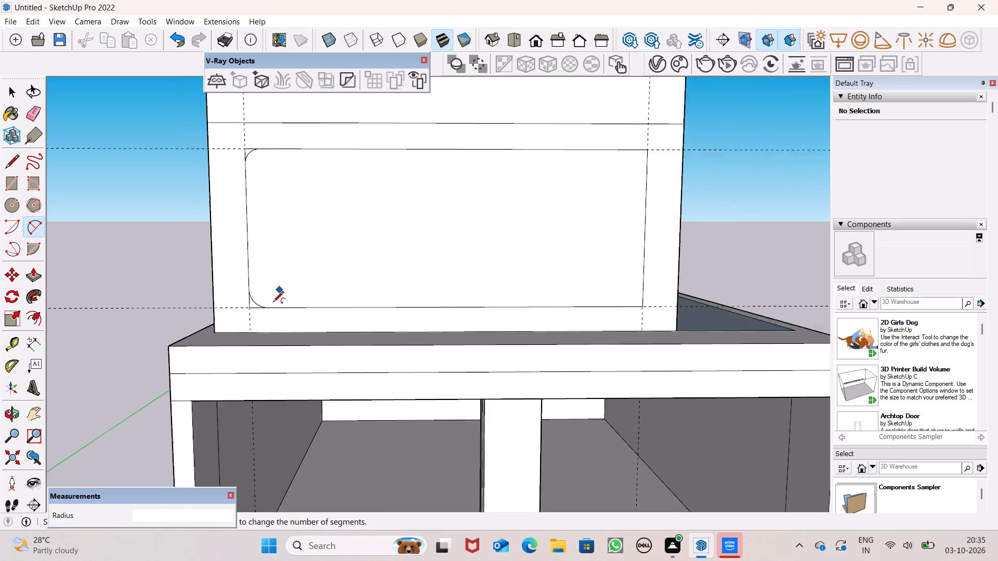
scroll(273, 303, "down", 3)
scroll(542, 184, "up", 7)
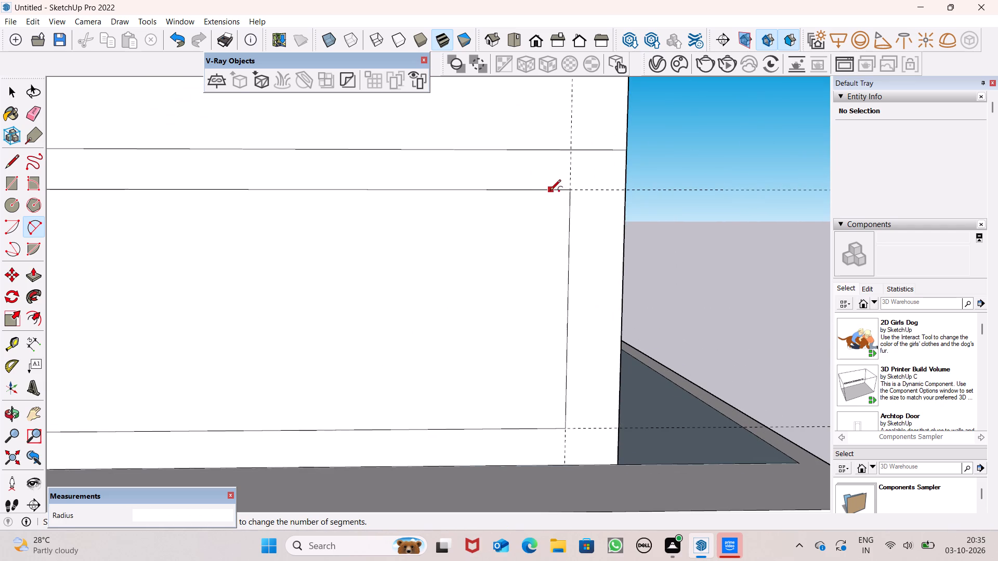
left_click(550, 191)
left_click(570, 212)
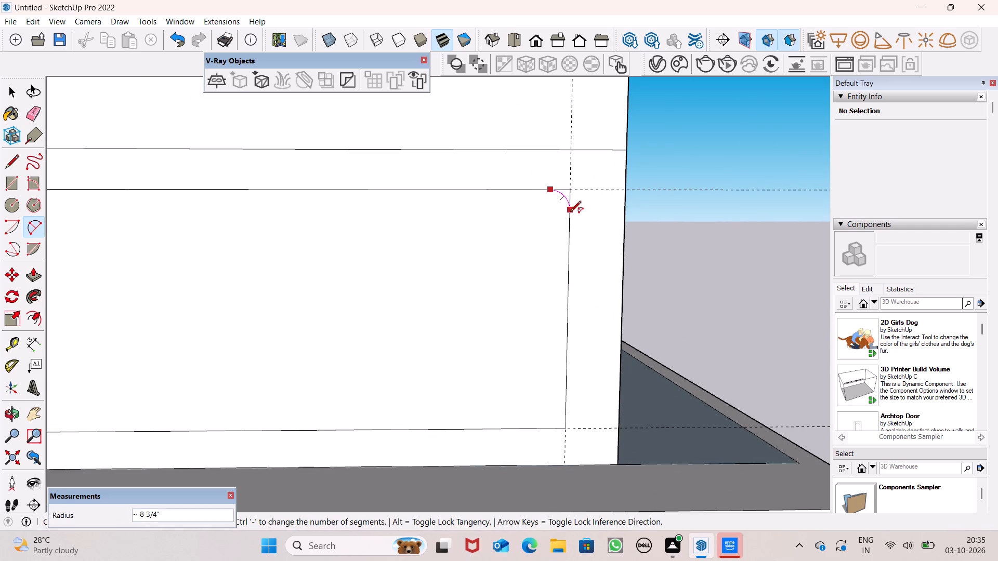
left_click(581, 210)
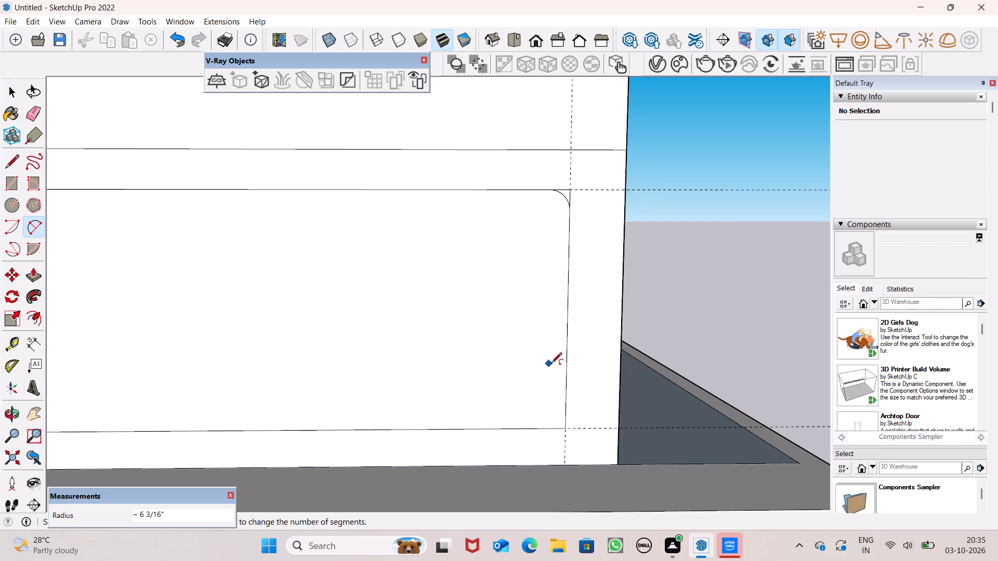
left_click(547, 427)
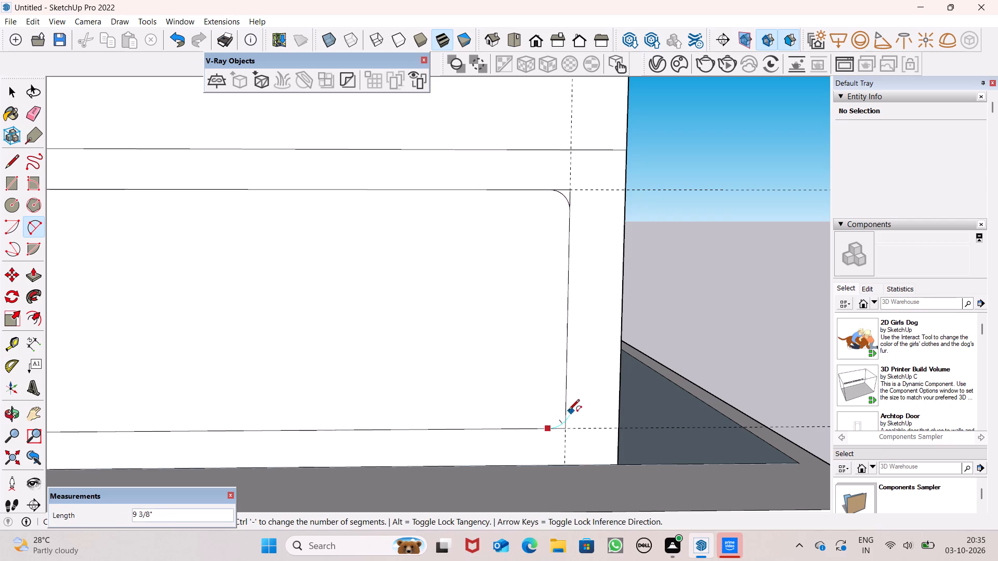
left_click(567, 409)
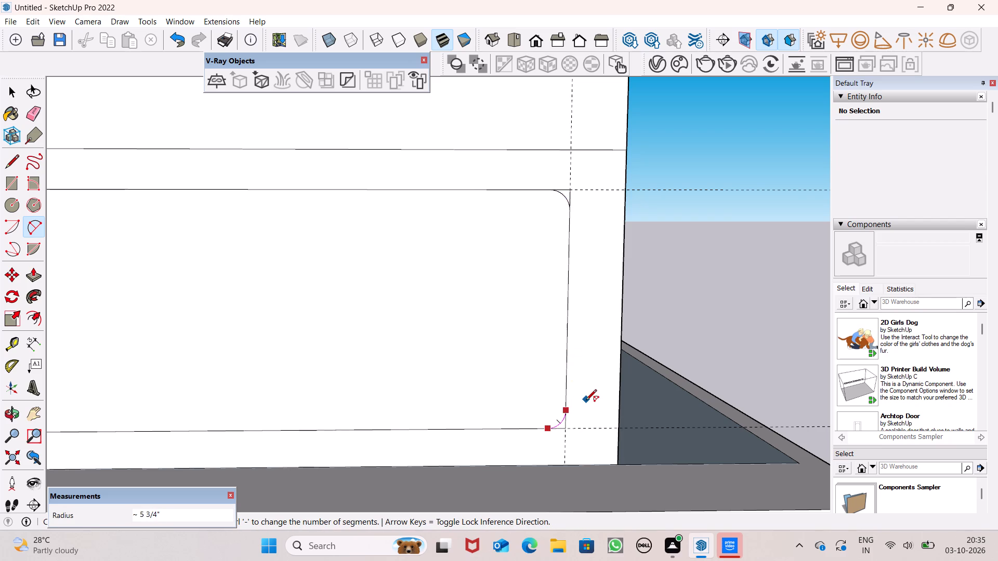
left_click(584, 399)
key("space")
scroll(615, 263, "down", 8)
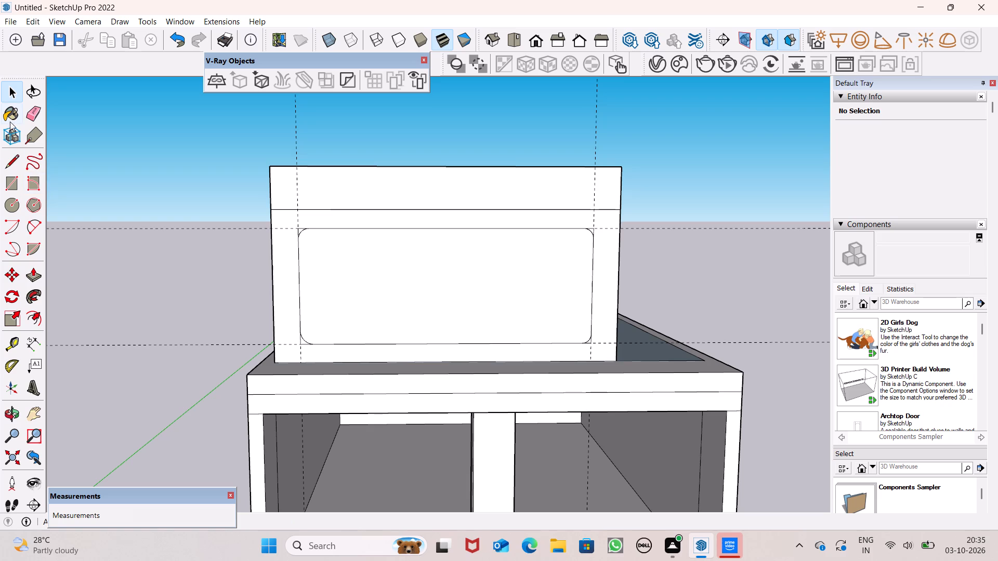
Erase the two horizontal and two vertical guides around the upper block's front panel.
left_click(35, 116)
left_click_drag(159, 231, 168, 349)
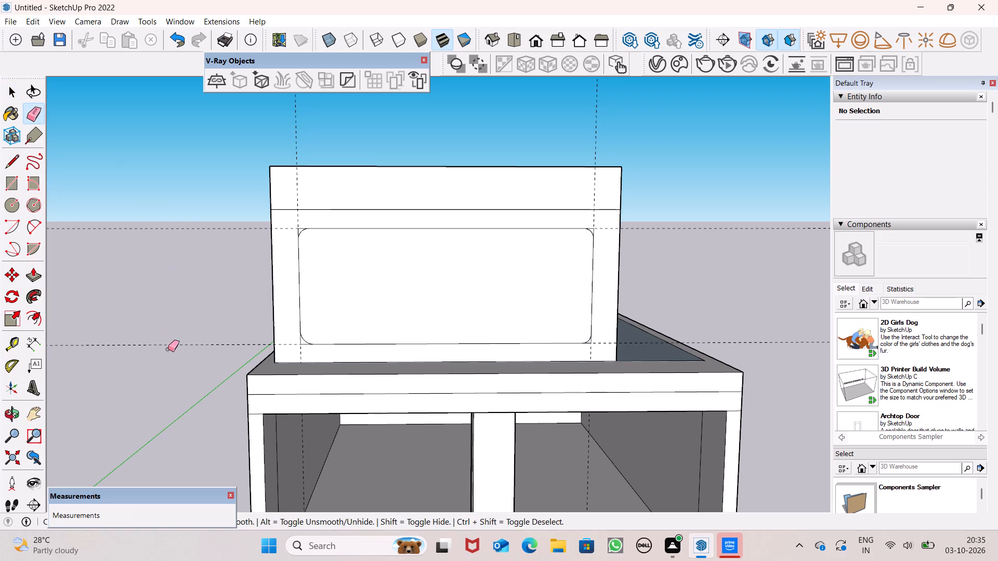
left_click_drag(168, 349, 172, 329)
left_click_drag(217, 224, 217, 232)
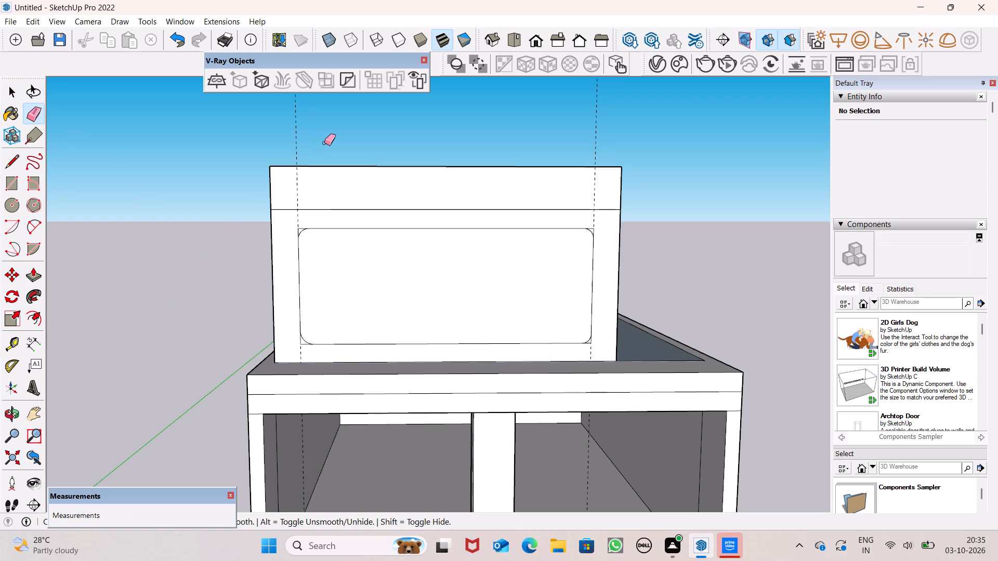
left_click_drag(305, 143, 291, 142)
left_click_drag(589, 112, 593, 136)
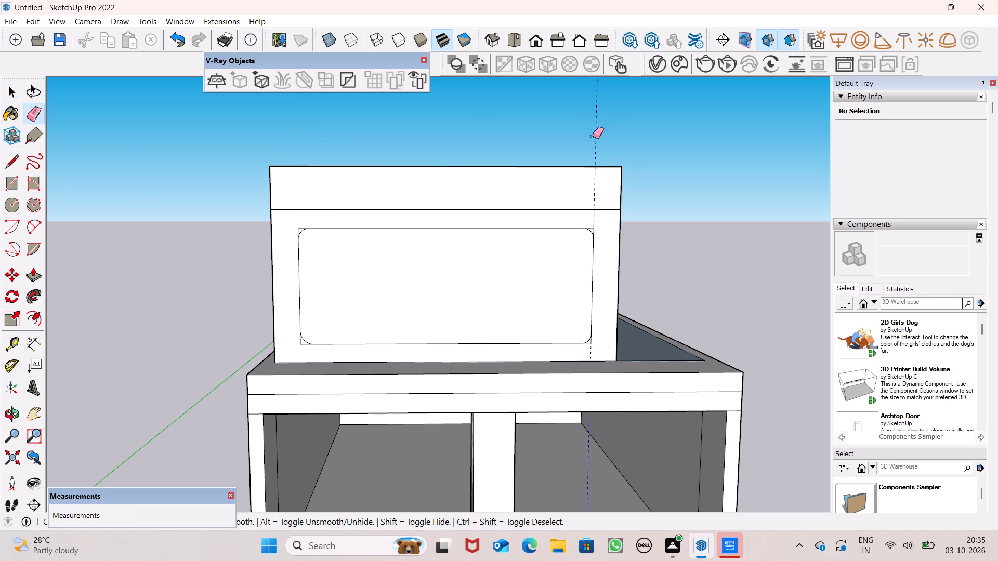
left_click_drag(593, 136, 584, 138)
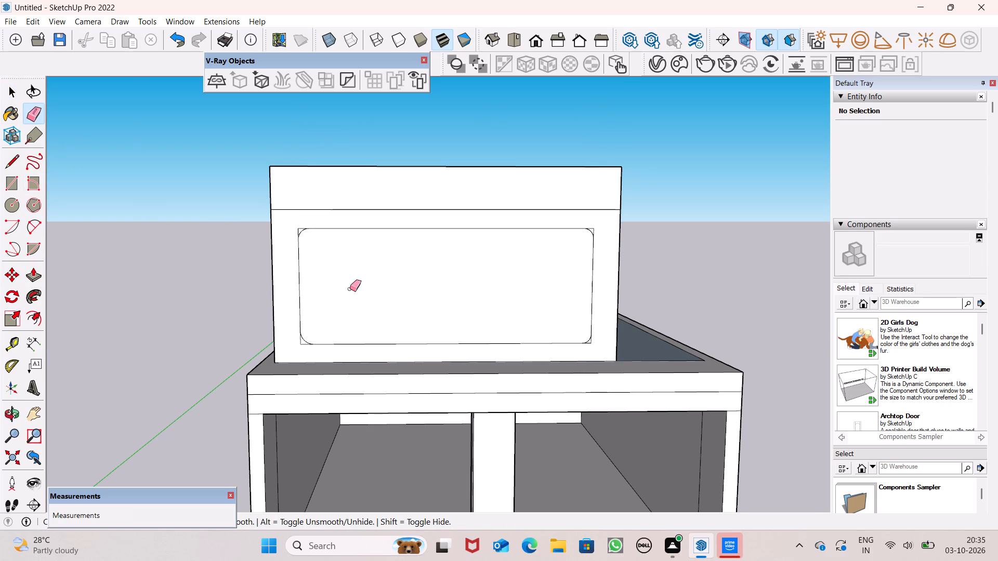
Erase the leftover square corner edges outside the arcs at the inner rectangle's two upper corners.
scroll(294, 220, "up", 8)
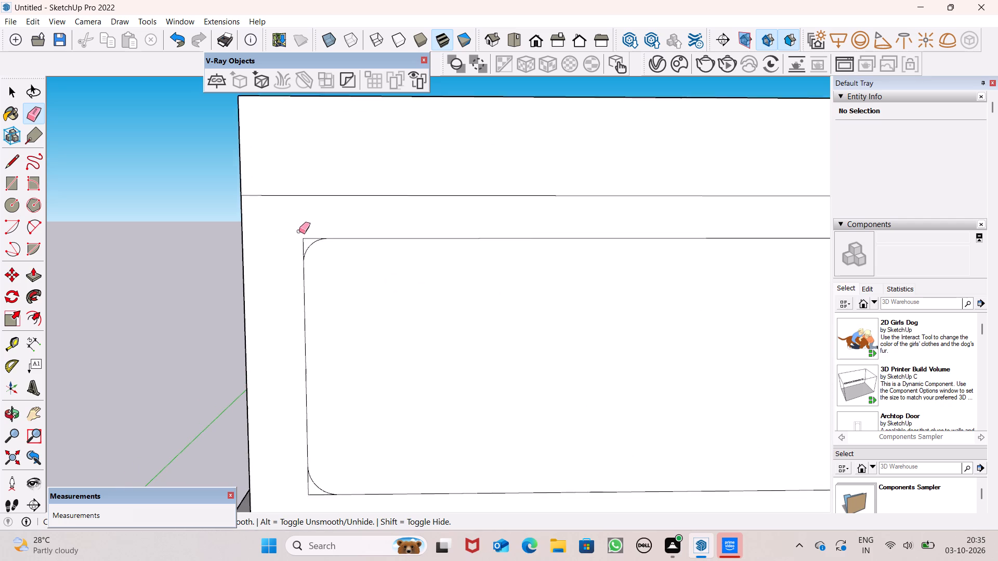
scroll(299, 231, "up", 2)
left_click_drag(314, 237, 296, 247)
scroll(300, 231, "down", 13)
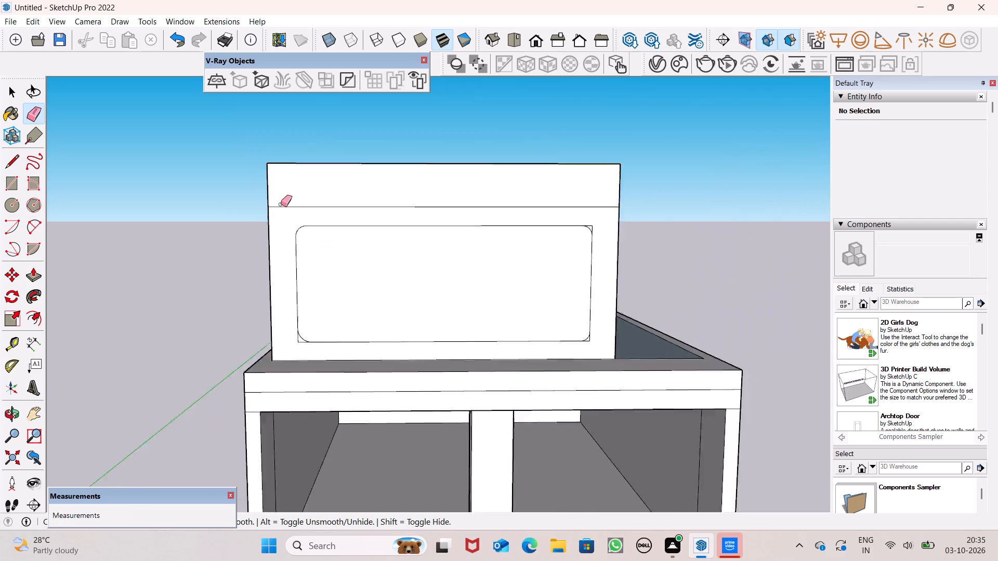
scroll(281, 204, "down", 1)
scroll(490, 225, "up", 10)
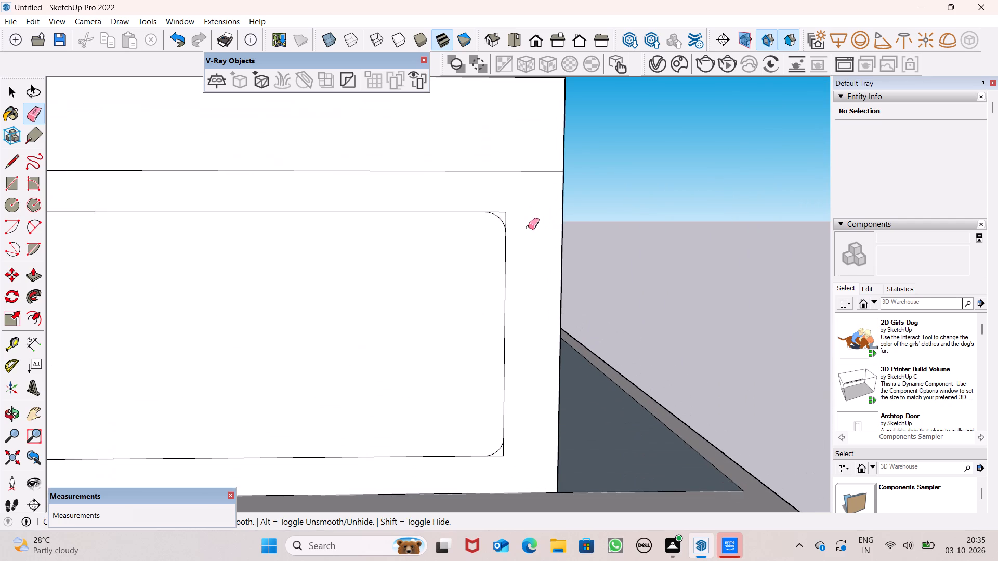
scroll(528, 227, "up", 3)
left_click_drag(491, 206, 495, 210)
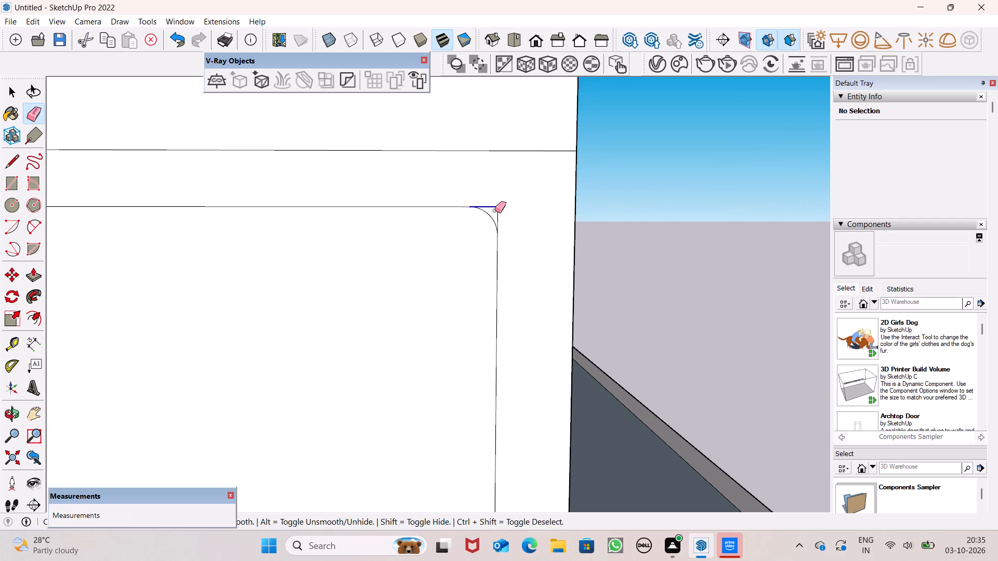
left_click_drag(495, 210, 498, 217)
scroll(508, 193, "down", 13)
Erase the leftover square corner edges outside the arcs at the inner rectangle's two lower corners.
scroll(514, 329, "up", 7)
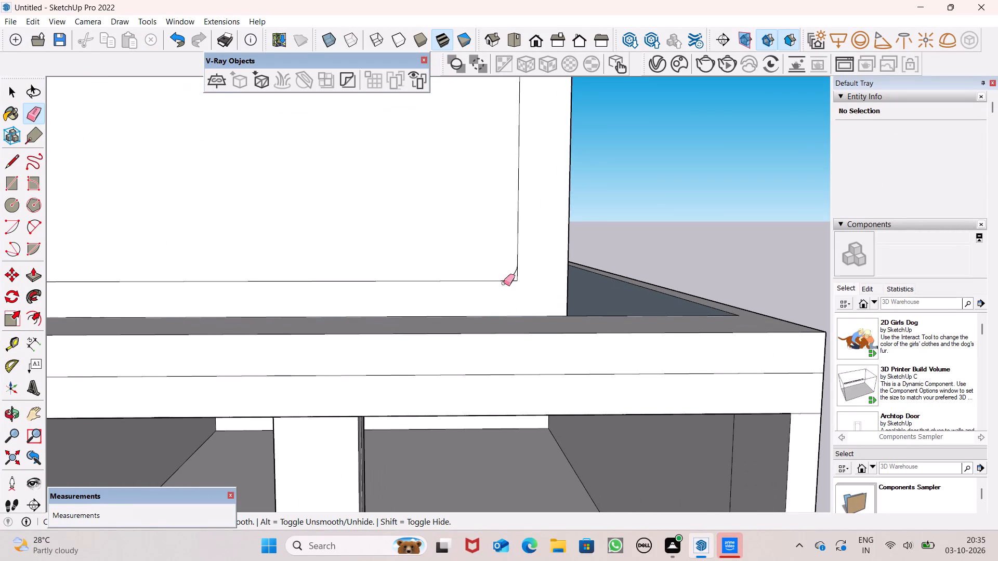
scroll(513, 284, "up", 8)
left_click_drag(522, 268, 515, 278)
scroll(535, 265, "down", 2)
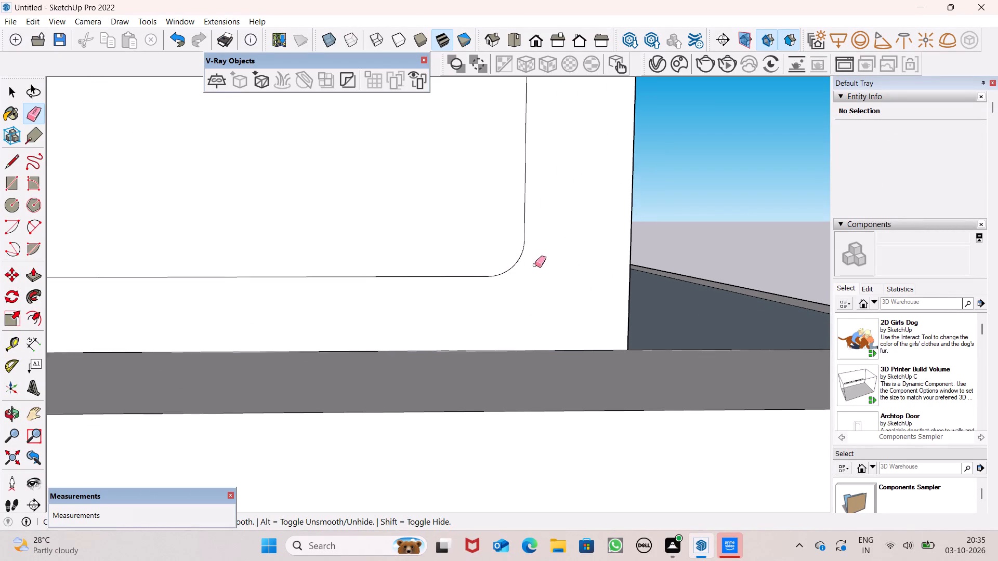
scroll(535, 265, "down", 14)
scroll(215, 257, "up", 8)
scroll(262, 257, "up", 8)
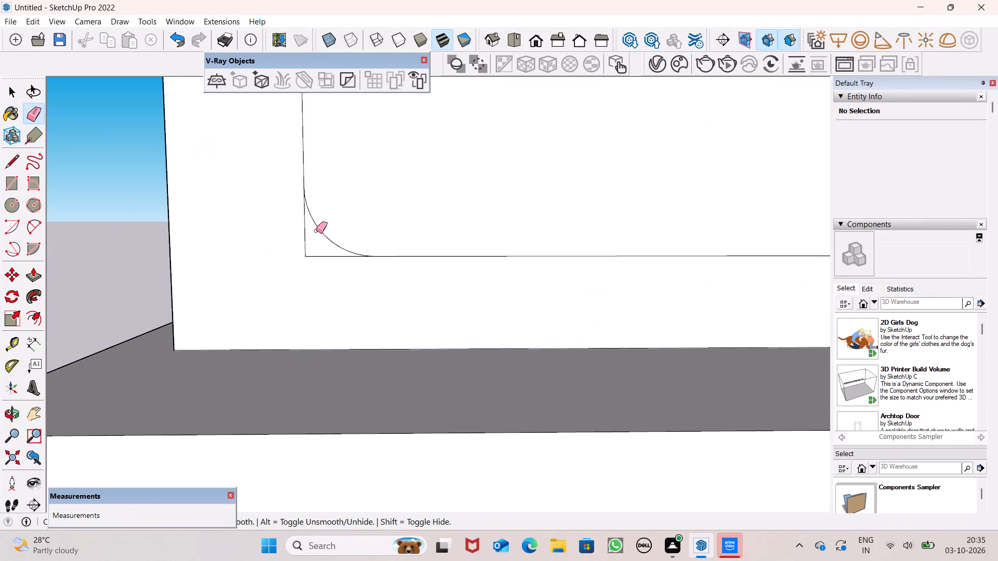
left_click_drag(304, 234, 316, 257)
scroll(316, 257, "down", 16)
key("space")
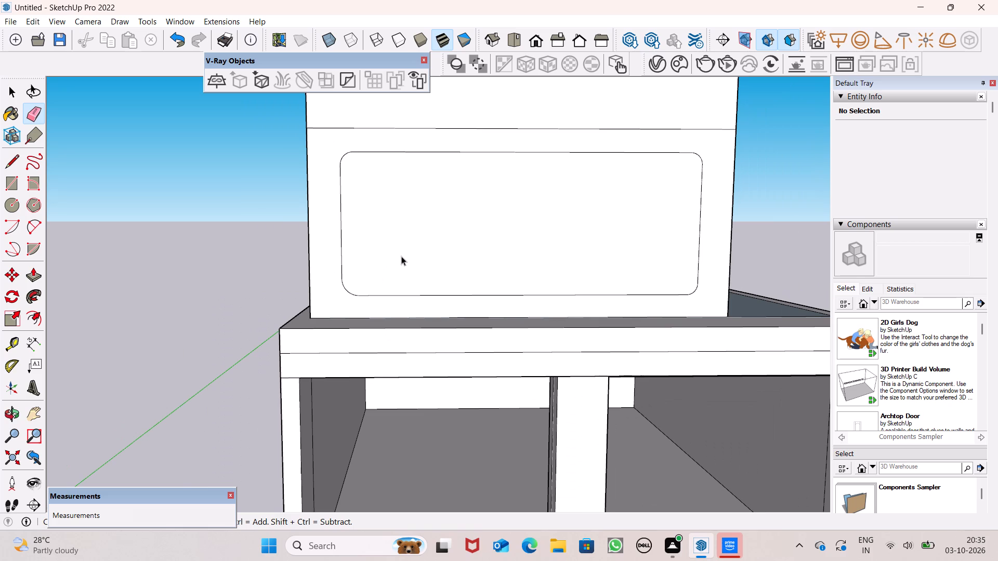
Draw a V of two lines inside the rounded panel, about 3' from its upper-left corner and about 4' 3" back to the top edge.
scroll(384, 256, "down", 2)
scroll(425, 203, "down", 2)
middle_click_drag(426, 207, 431, 247)
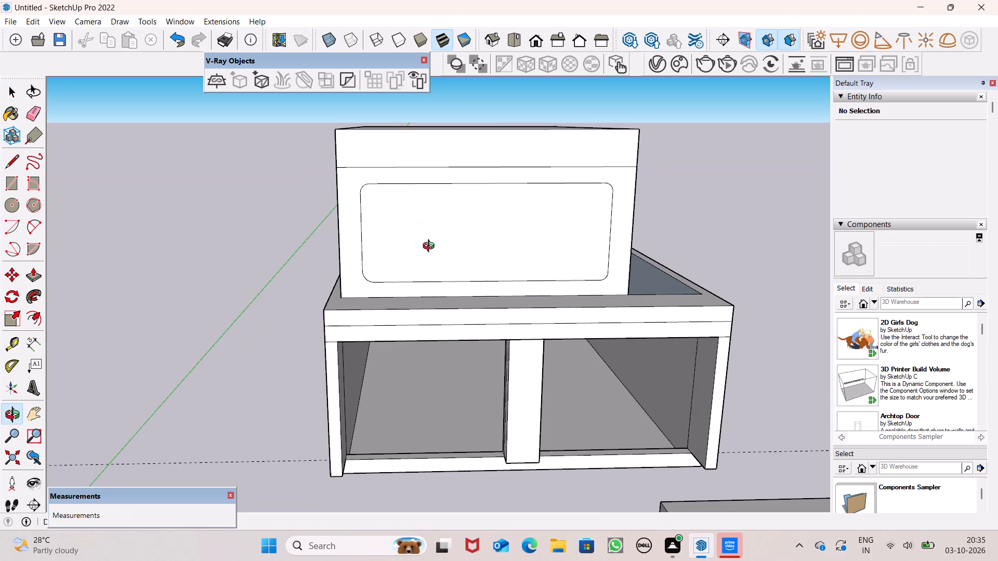
middle_click_drag(431, 247, 431, 248)
scroll(483, 198, "up", 3)
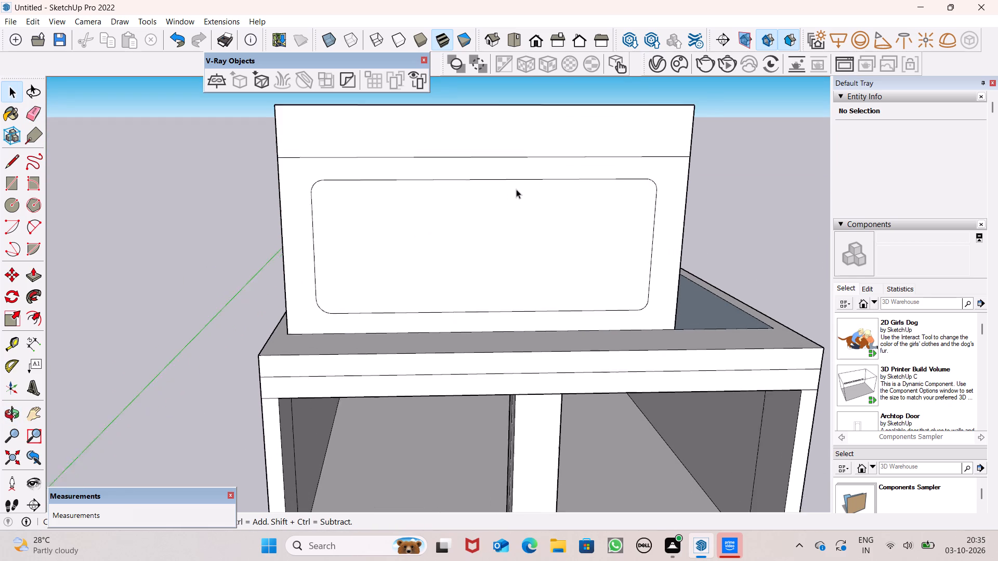
scroll(516, 189, "up", 2)
scroll(508, 187, "down", 1)
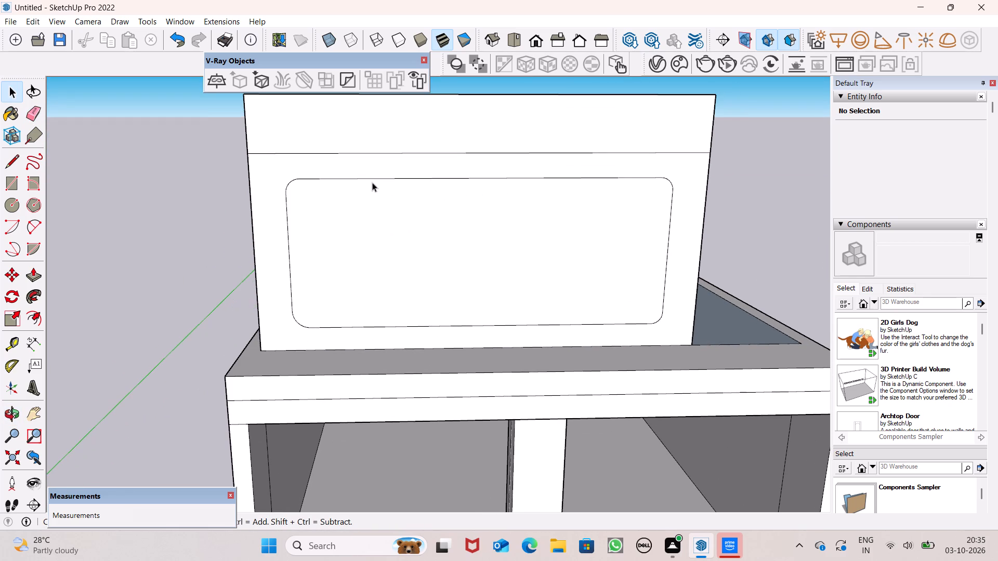
left_click(10, 166)
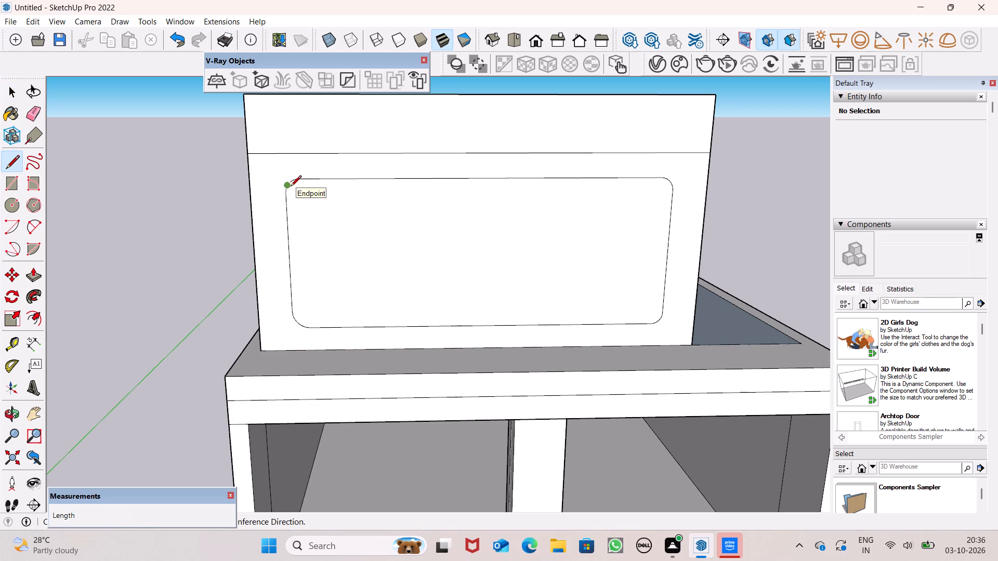
left_click(292, 183)
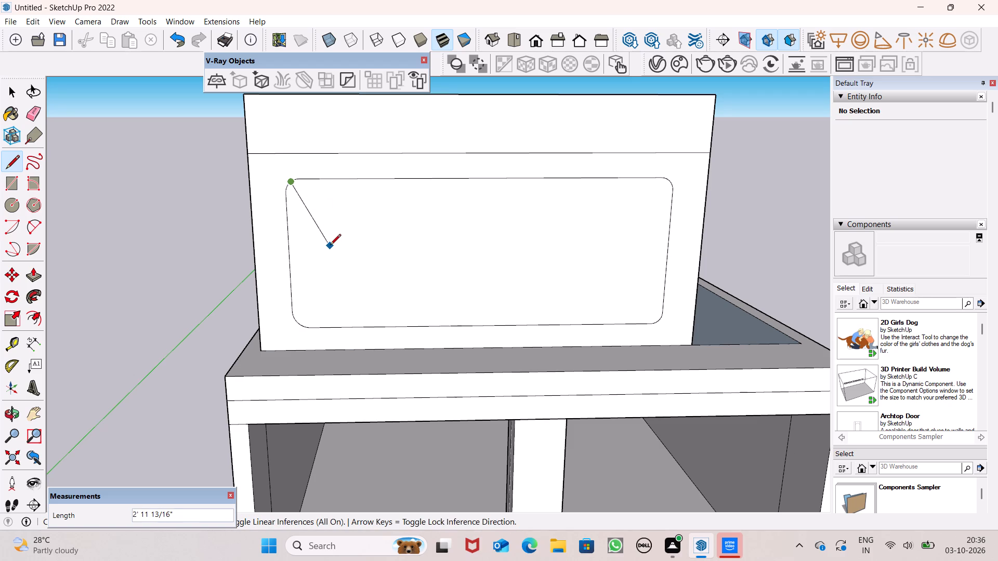
left_click(330, 245)
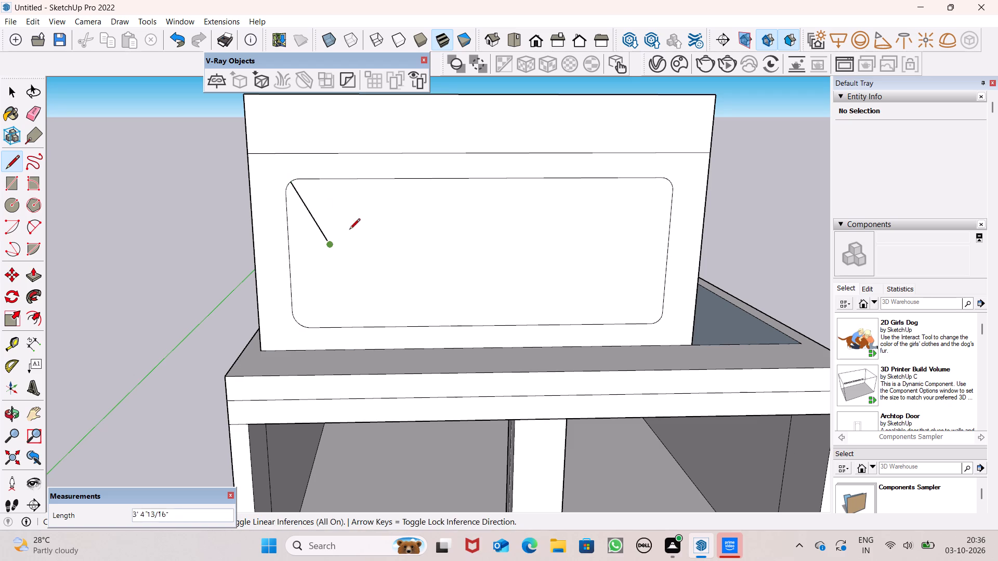
left_click(410, 180)
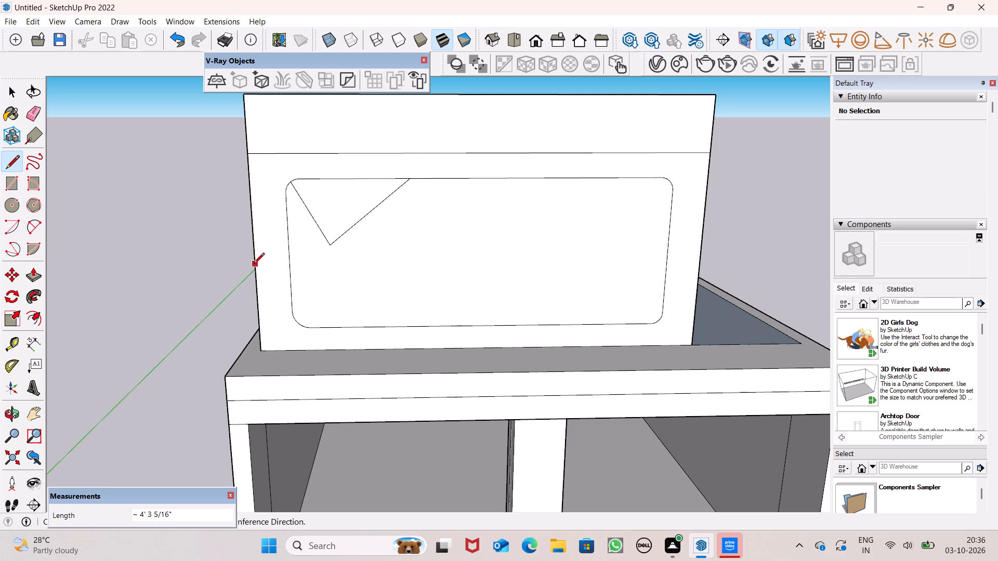
Draw a sideways V from the panel's left edge inward and back to its lower-left rounded corner, the second line about 3' 1" long.
left_click(288, 206)
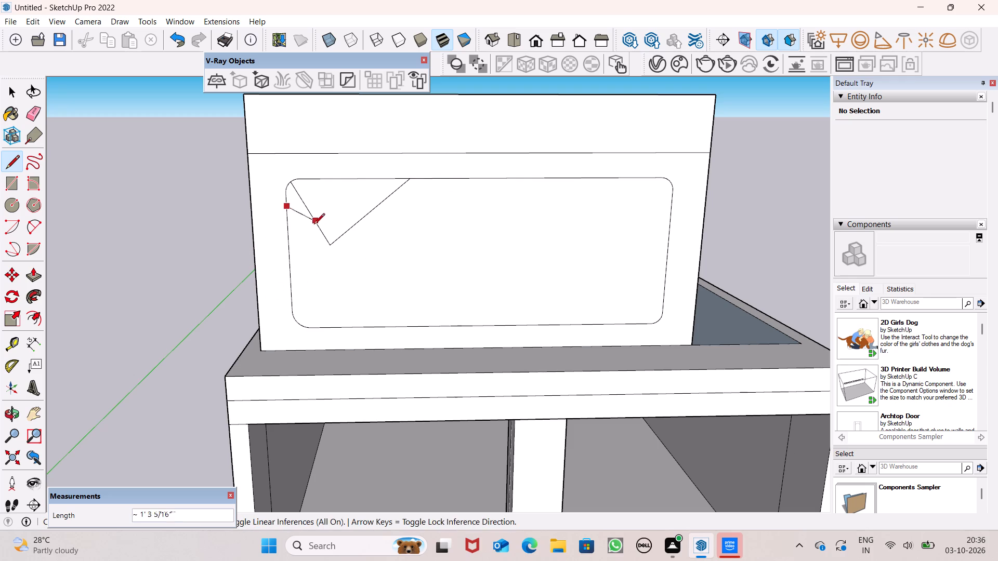
left_click(327, 259)
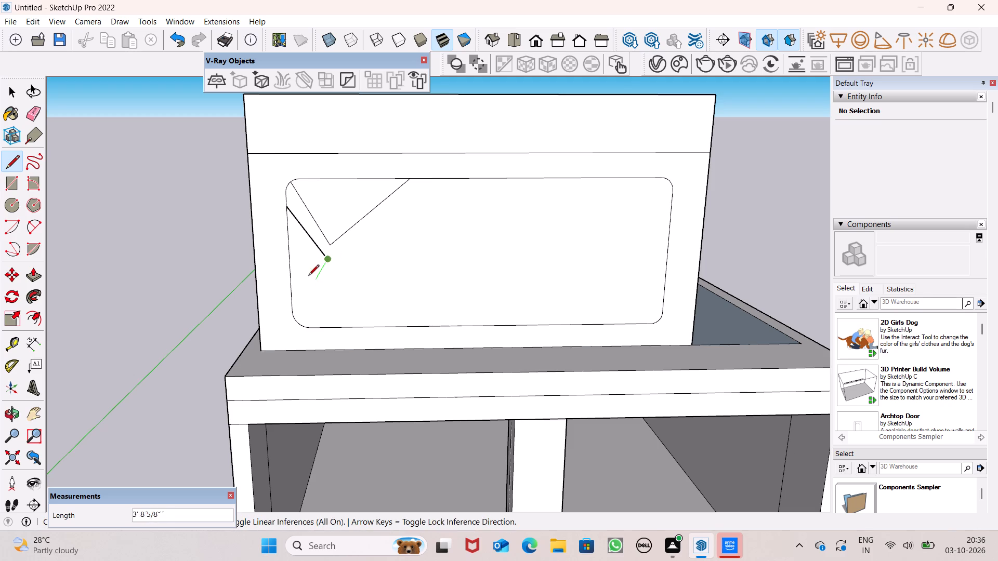
left_click(299, 324)
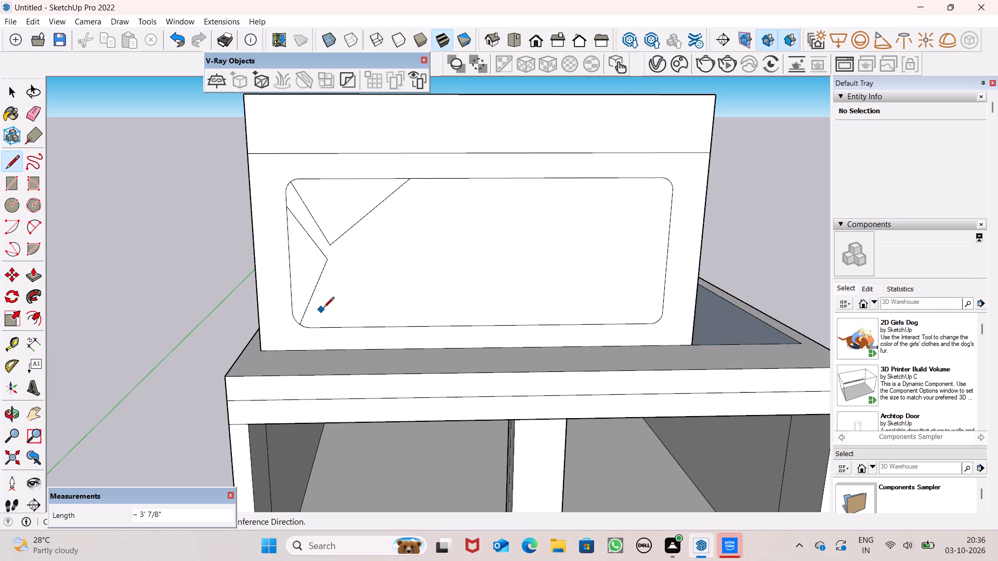
Draw a line about 3' 3" long between the V tips and the panel's bottom edge, plus one about 4' rising toward the top edge.
double_click(340, 257)
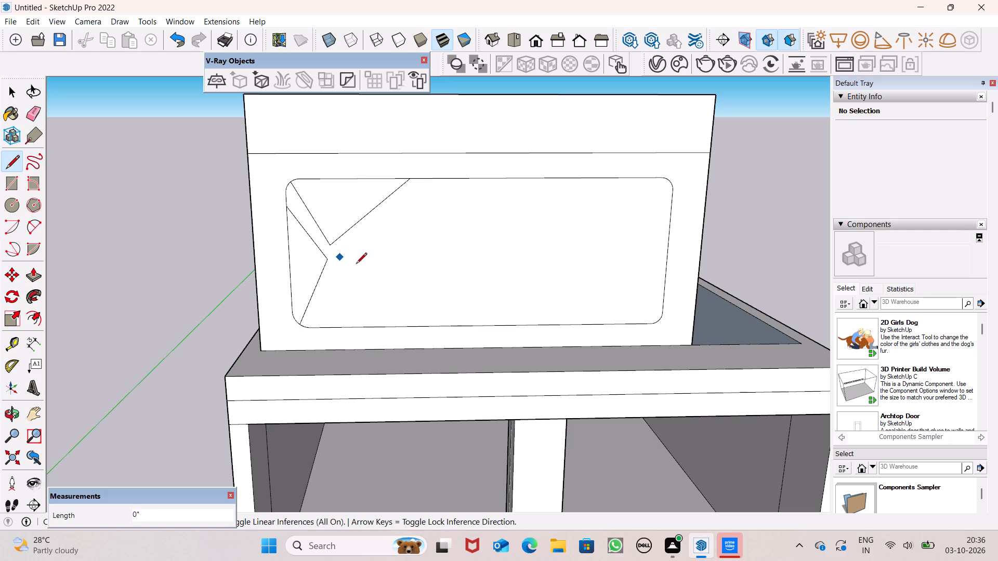
left_click(373, 327)
key("space")
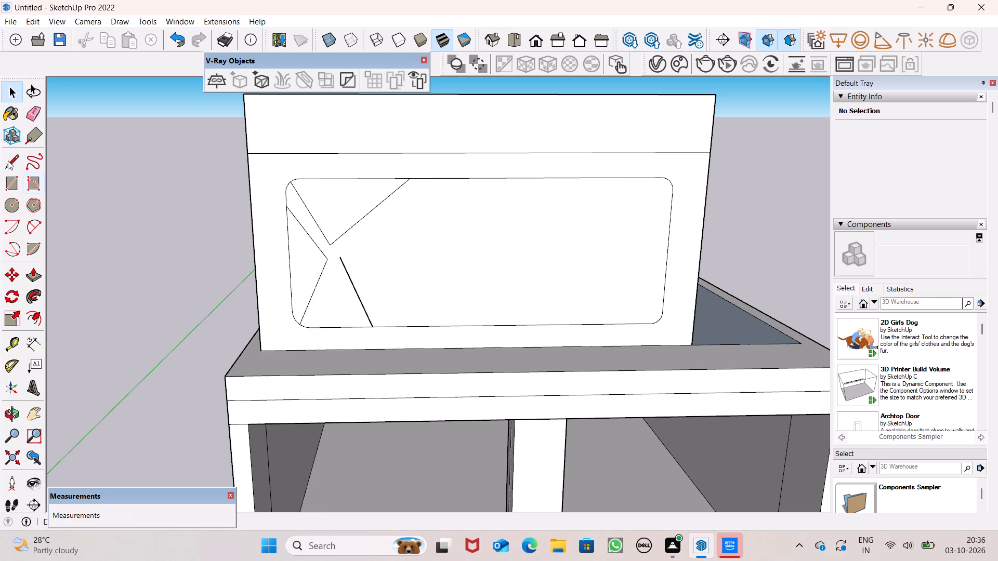
left_click(7, 160)
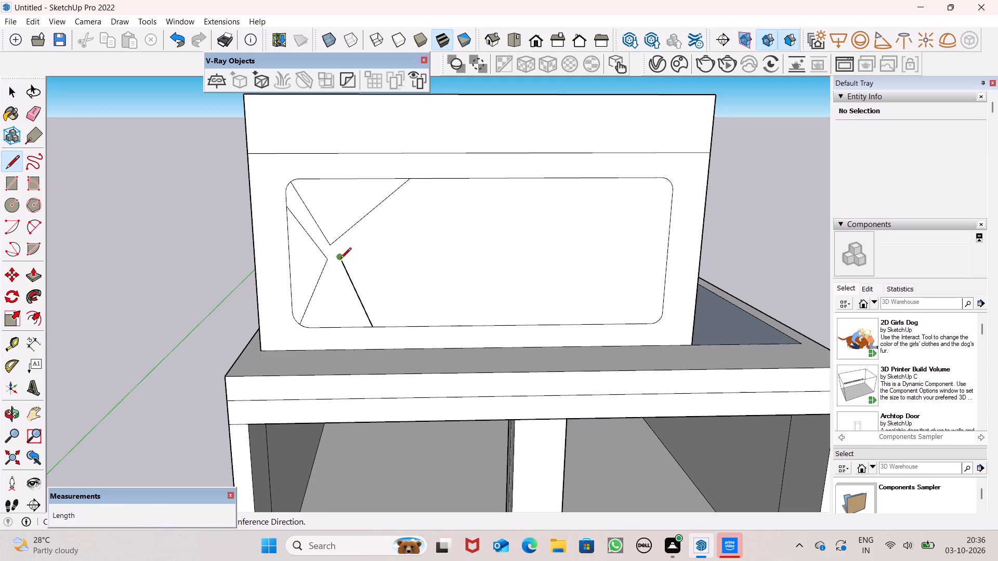
left_click(340, 259)
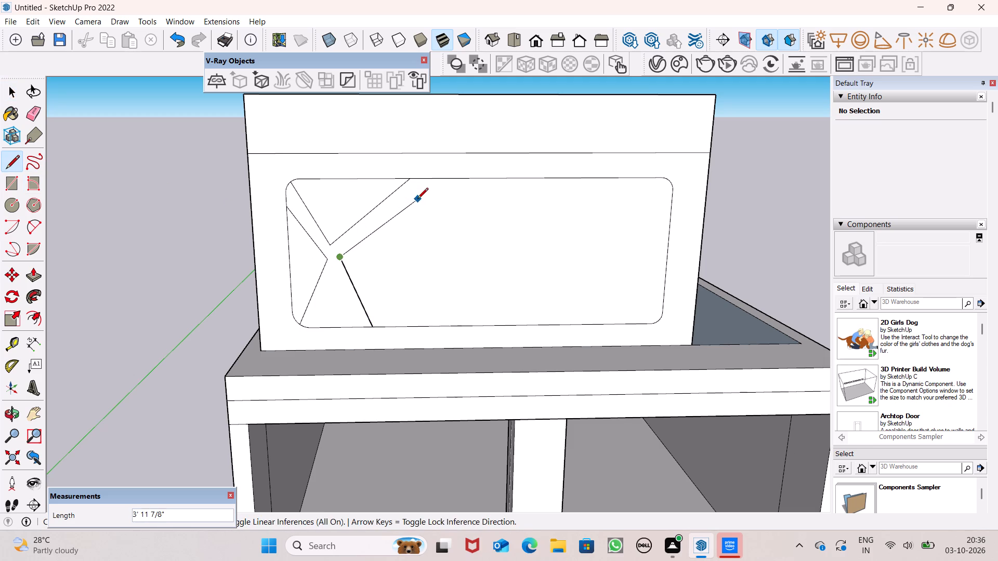
left_click(417, 203)
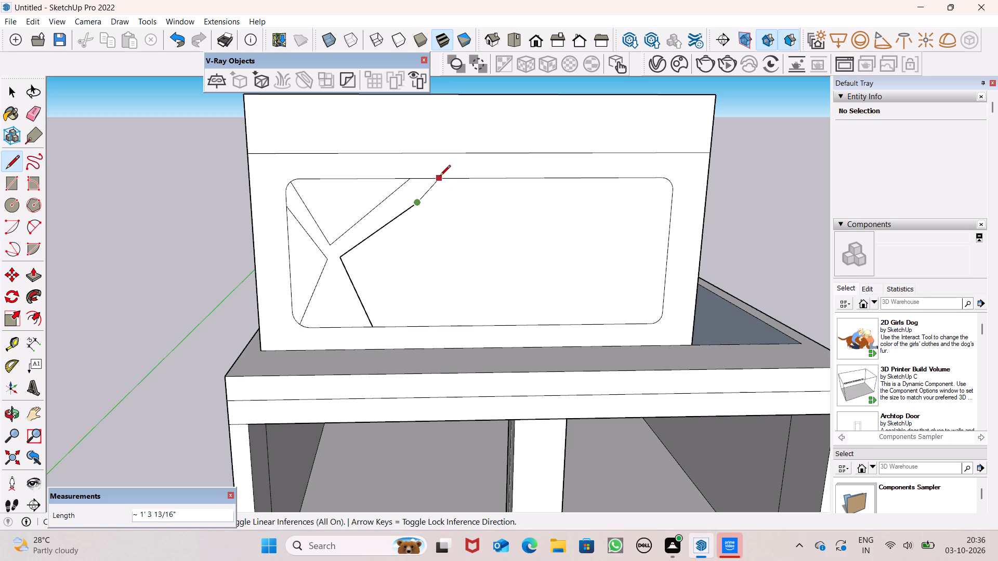
key("space")
Draw a three-line notch from the panel's top edge: a short line about 6", one slanting down, and one about 4' back to the top edge.
left_click(8, 161)
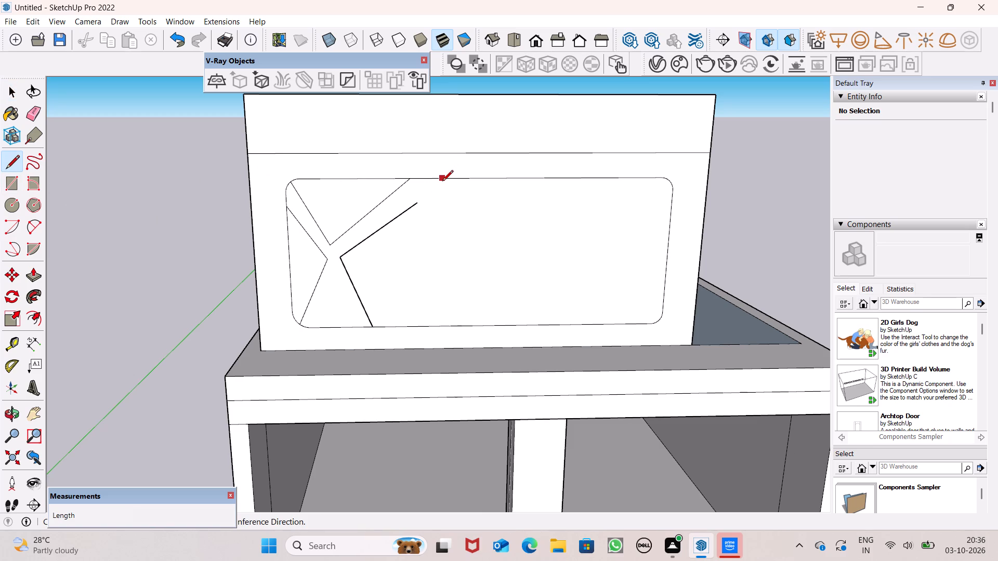
left_click(442, 182)
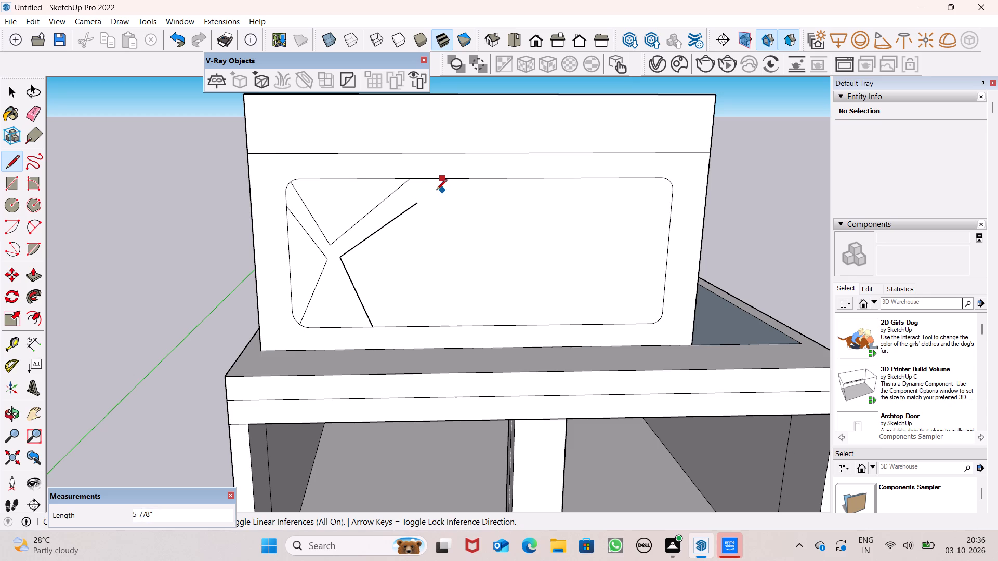
scroll(434, 202, "up", 4)
middle_click(434, 202)
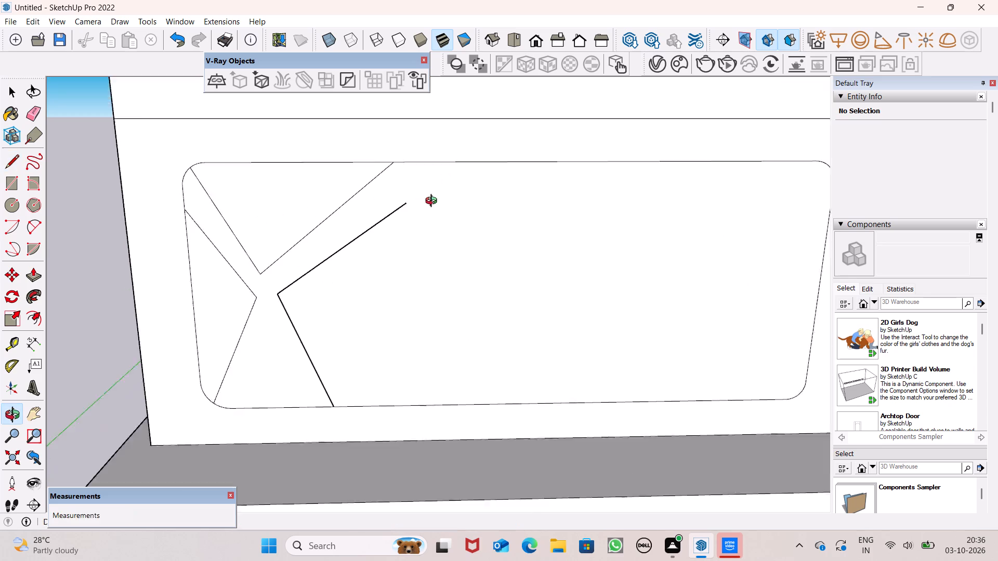
scroll(434, 202, "up", 5)
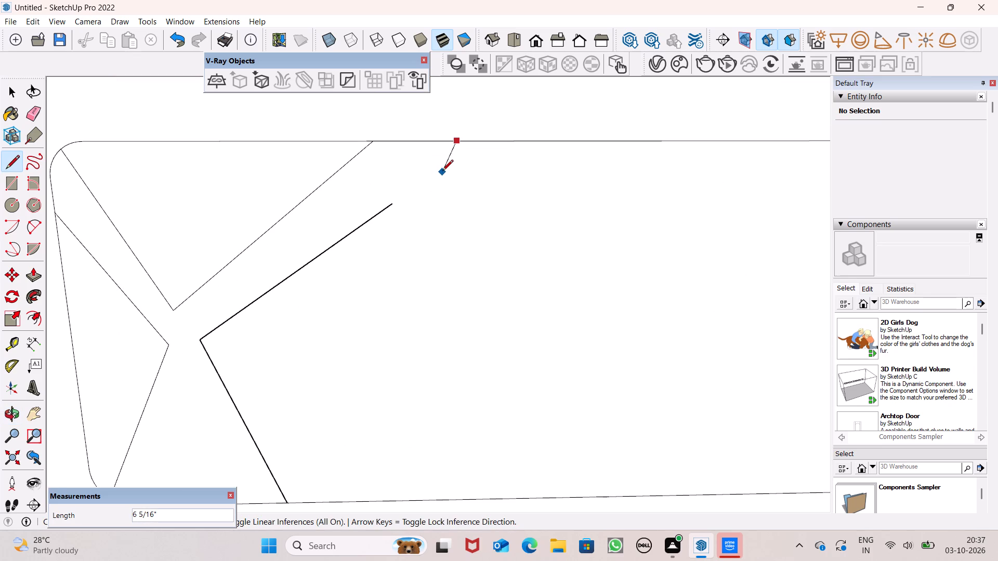
left_click(442, 171)
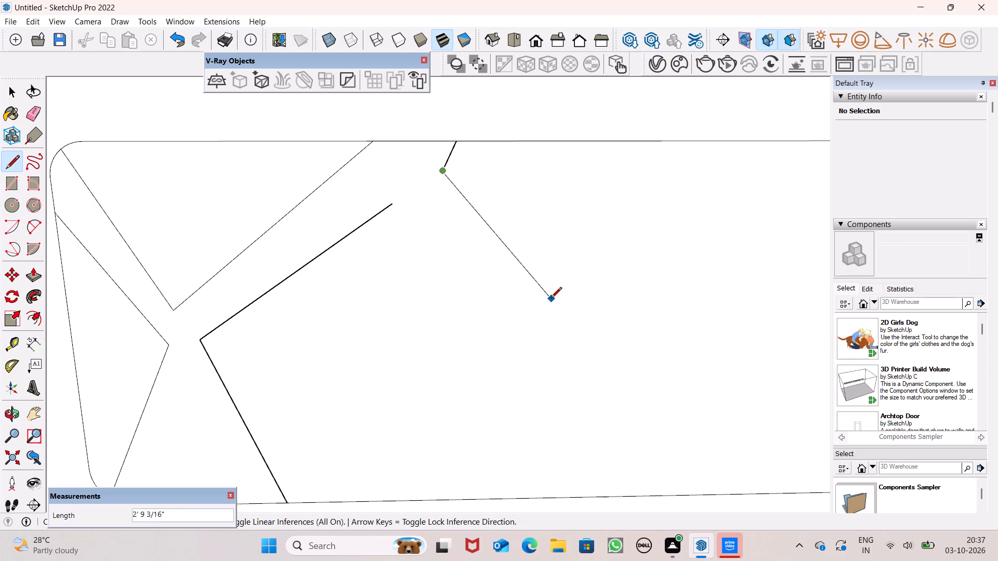
left_click(553, 302)
scroll(553, 300, "down", 9)
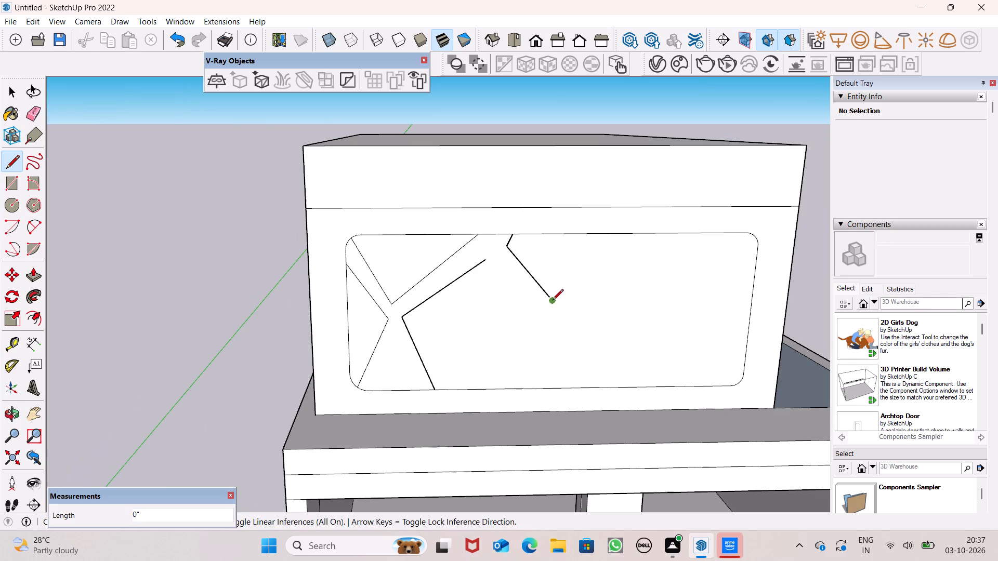
left_click(633, 240)
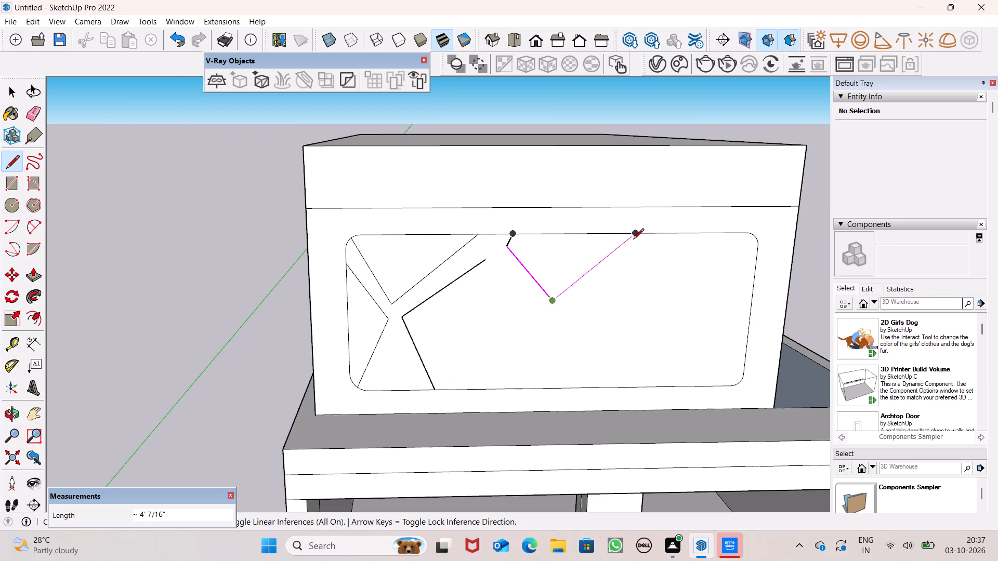
key("space")
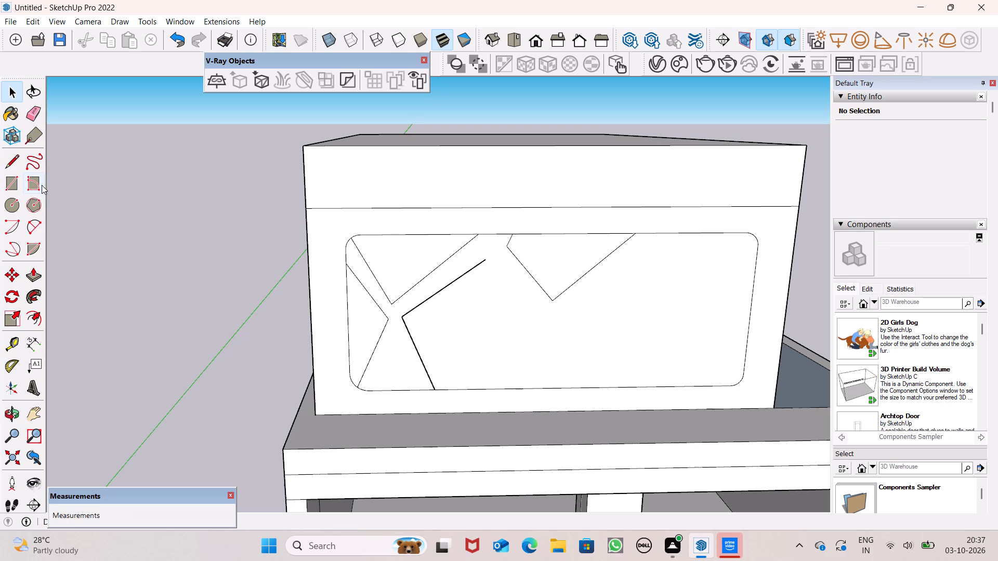
Close the large lower shape with a line about 6' 8" long from its open upper end down to the panel's bottom edge.
left_click(14, 161)
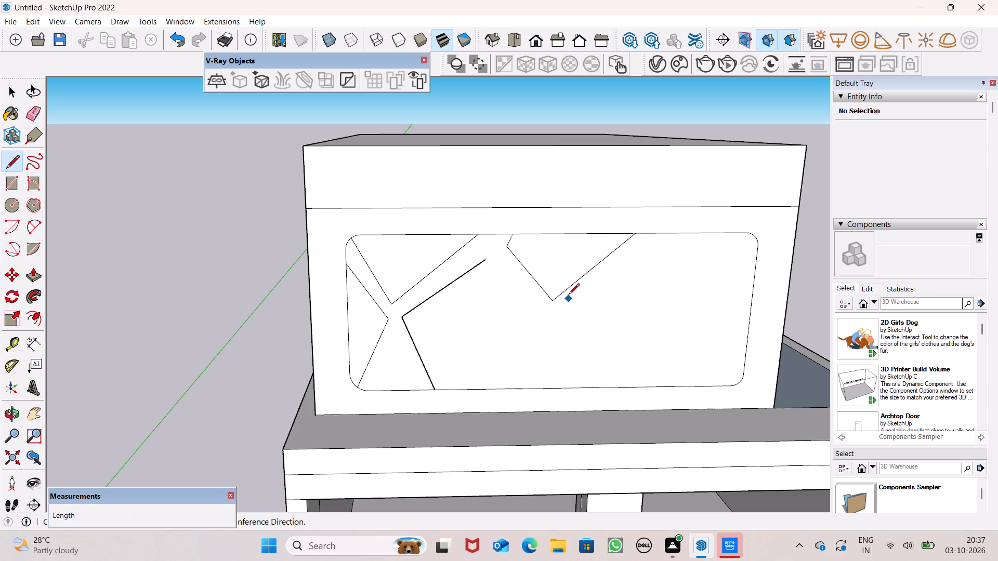
left_click(487, 261)
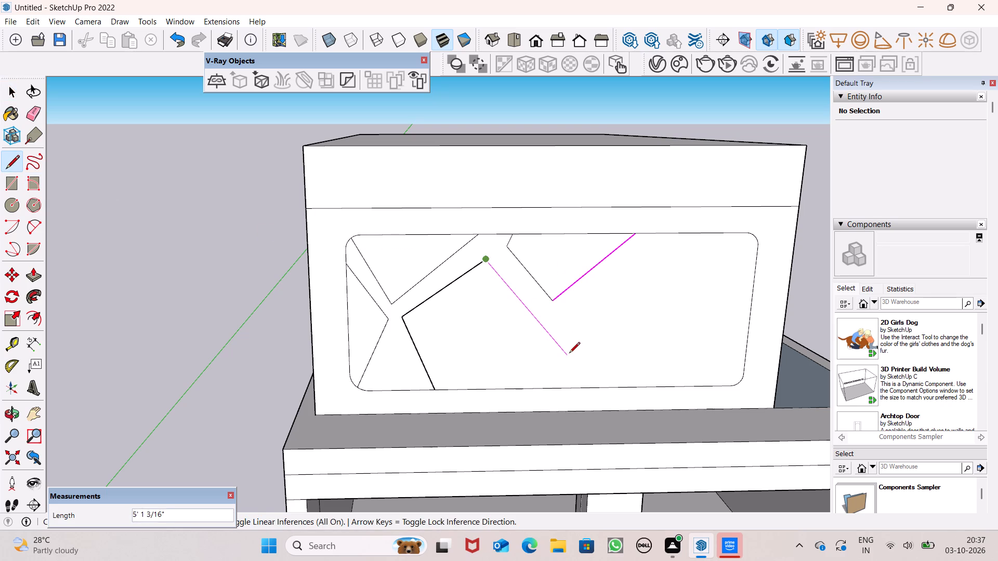
left_click(587, 390)
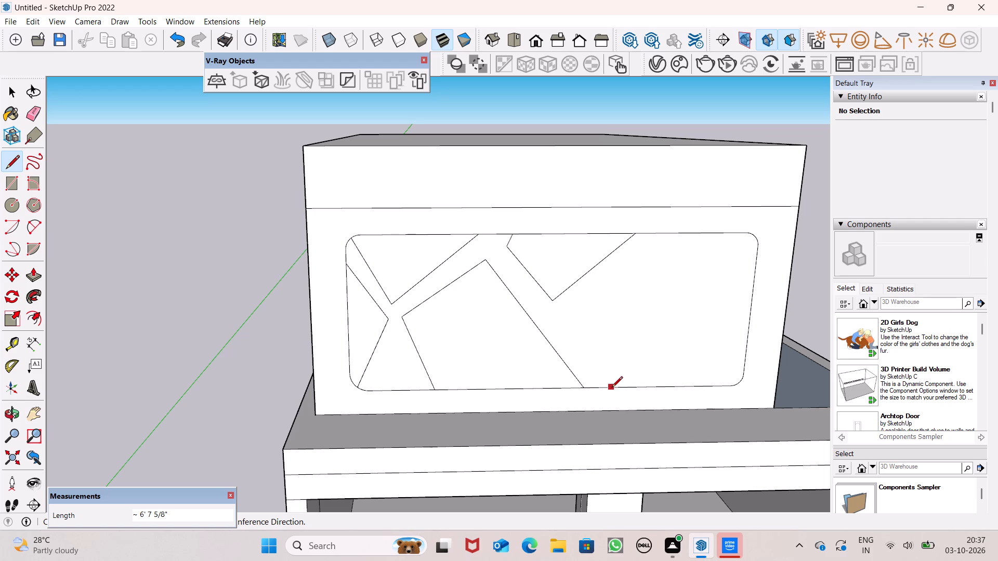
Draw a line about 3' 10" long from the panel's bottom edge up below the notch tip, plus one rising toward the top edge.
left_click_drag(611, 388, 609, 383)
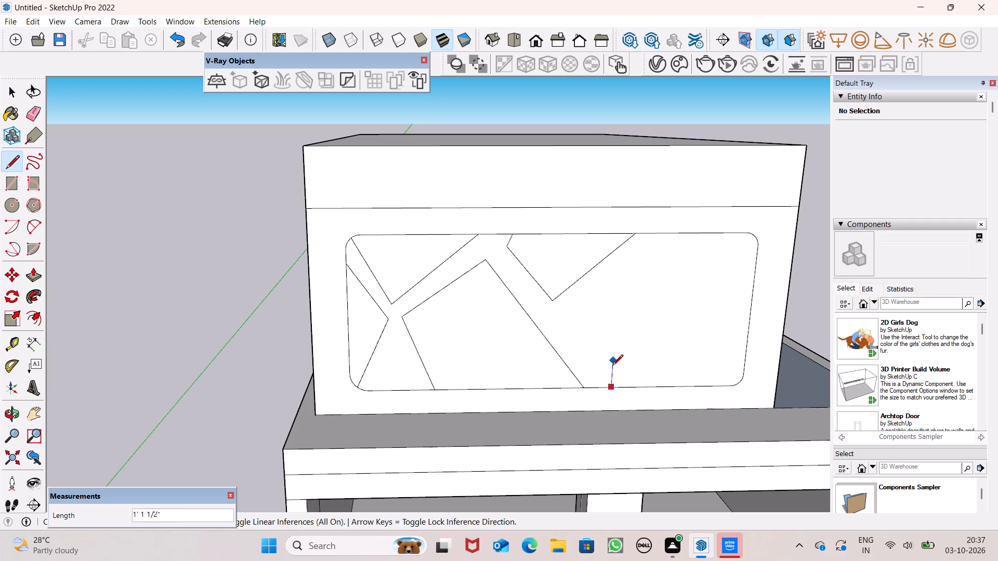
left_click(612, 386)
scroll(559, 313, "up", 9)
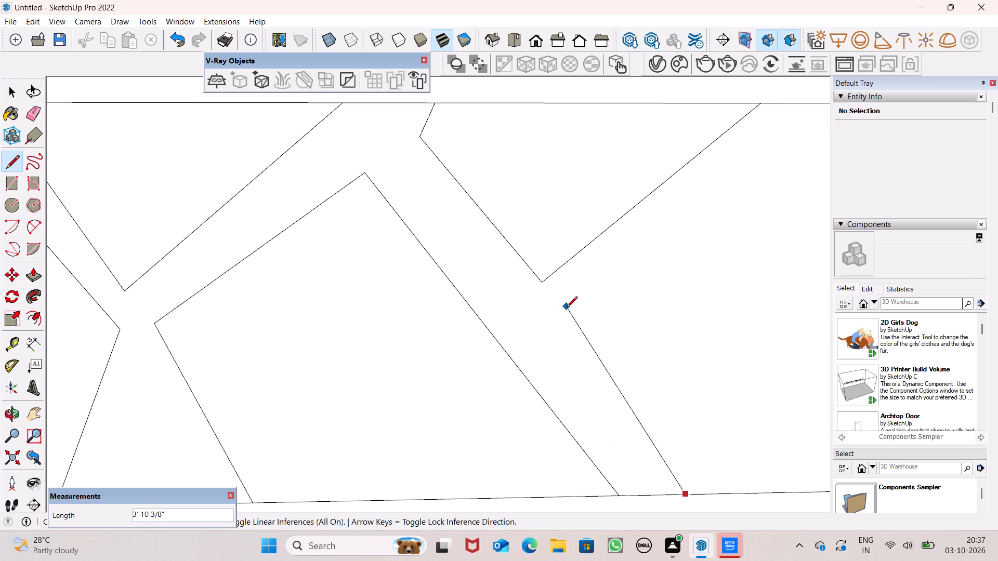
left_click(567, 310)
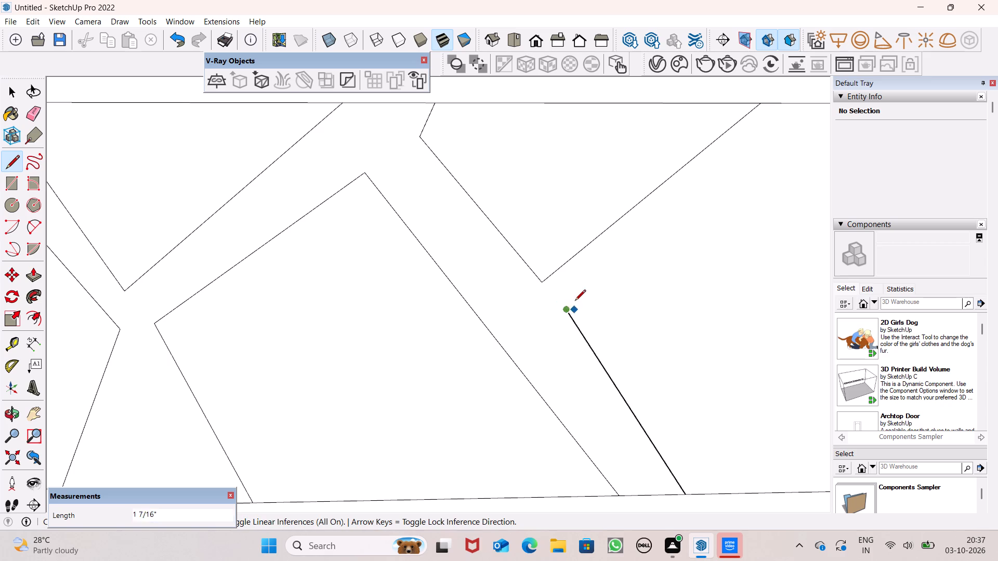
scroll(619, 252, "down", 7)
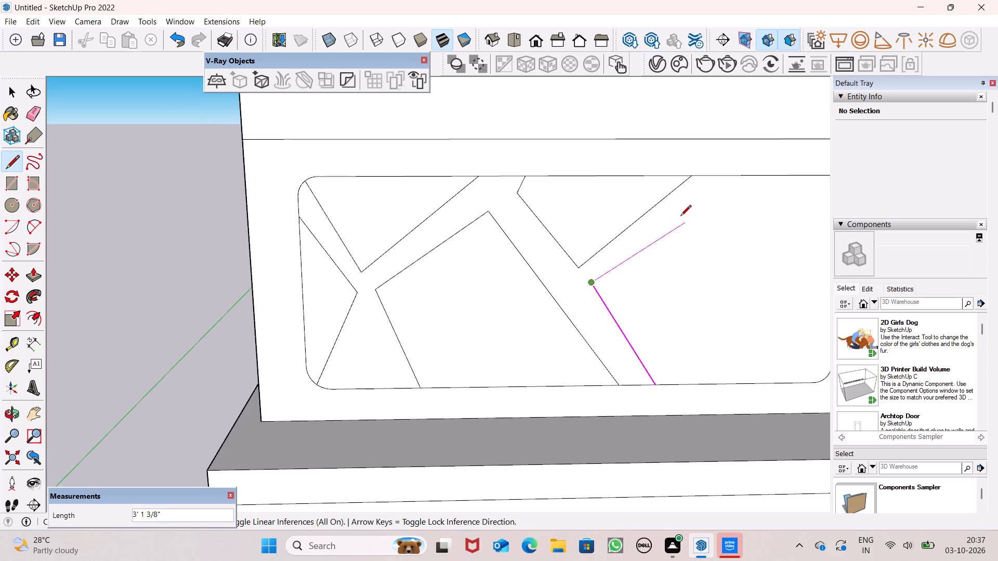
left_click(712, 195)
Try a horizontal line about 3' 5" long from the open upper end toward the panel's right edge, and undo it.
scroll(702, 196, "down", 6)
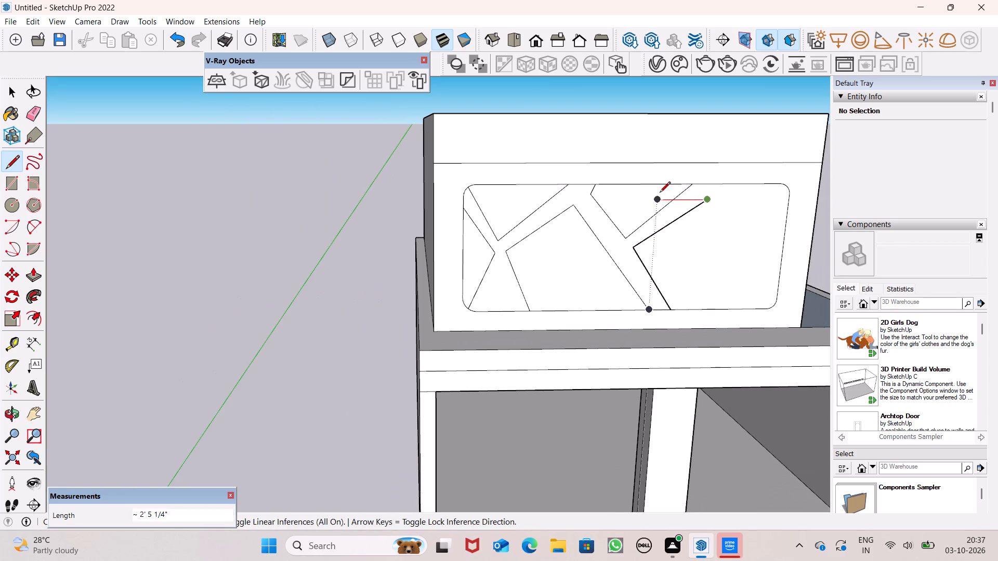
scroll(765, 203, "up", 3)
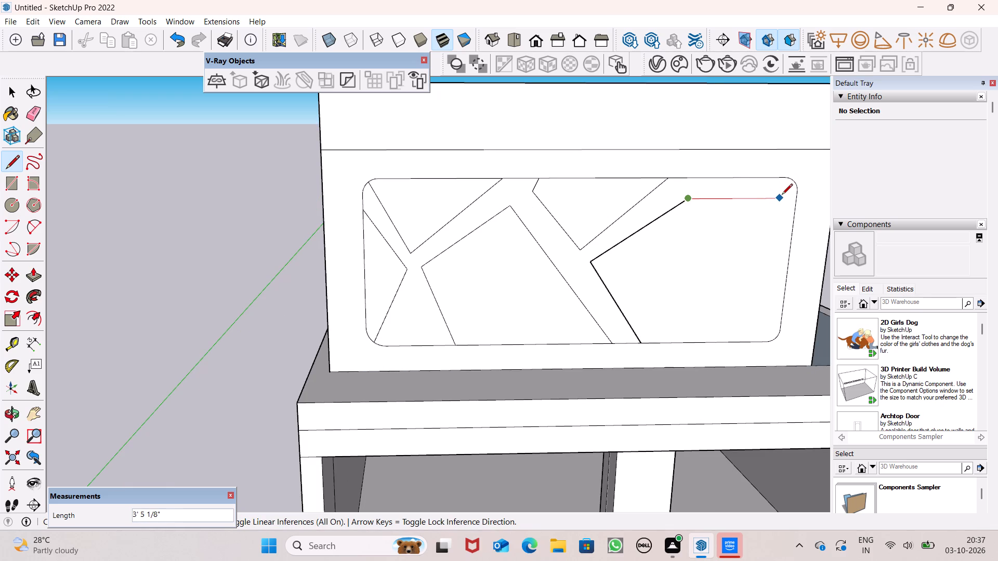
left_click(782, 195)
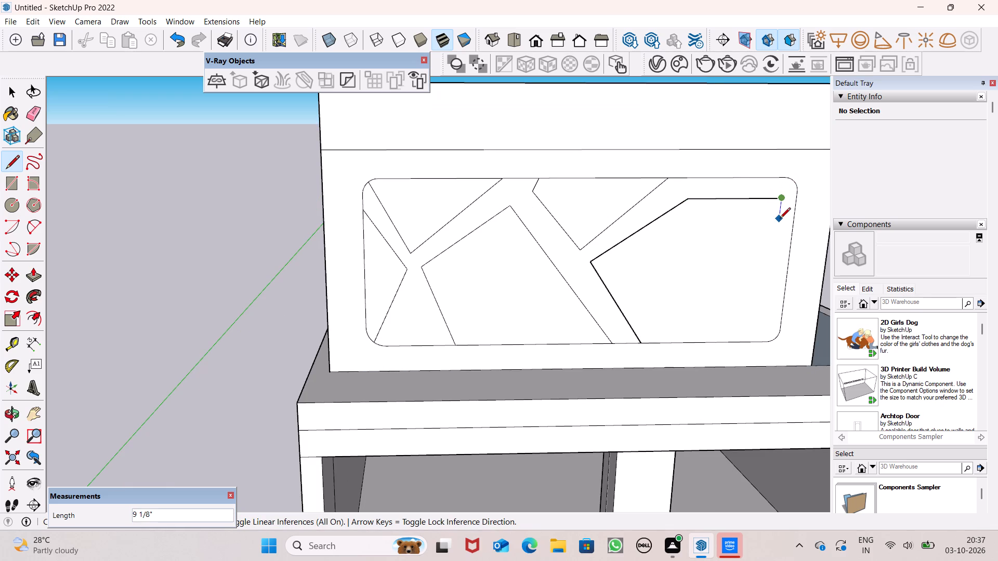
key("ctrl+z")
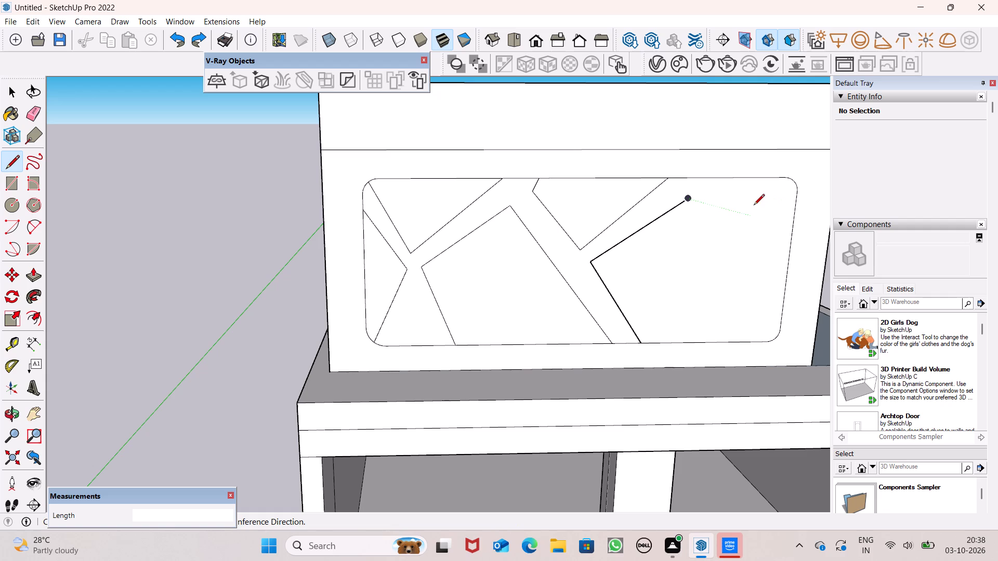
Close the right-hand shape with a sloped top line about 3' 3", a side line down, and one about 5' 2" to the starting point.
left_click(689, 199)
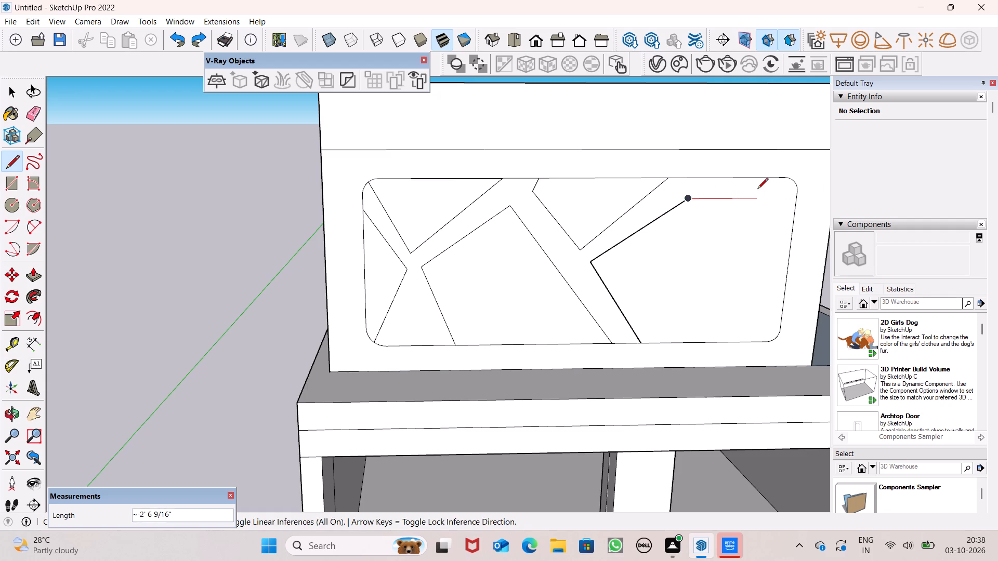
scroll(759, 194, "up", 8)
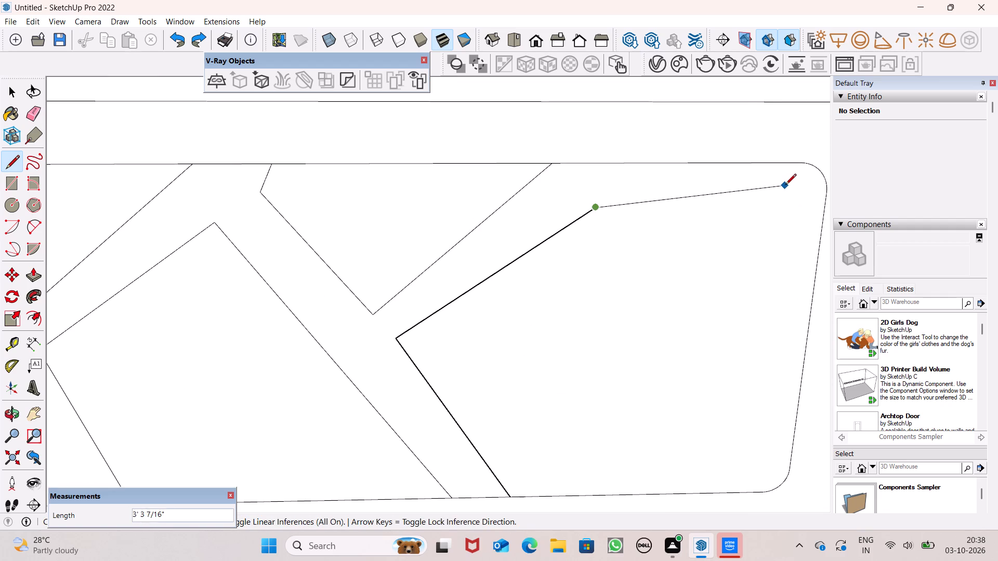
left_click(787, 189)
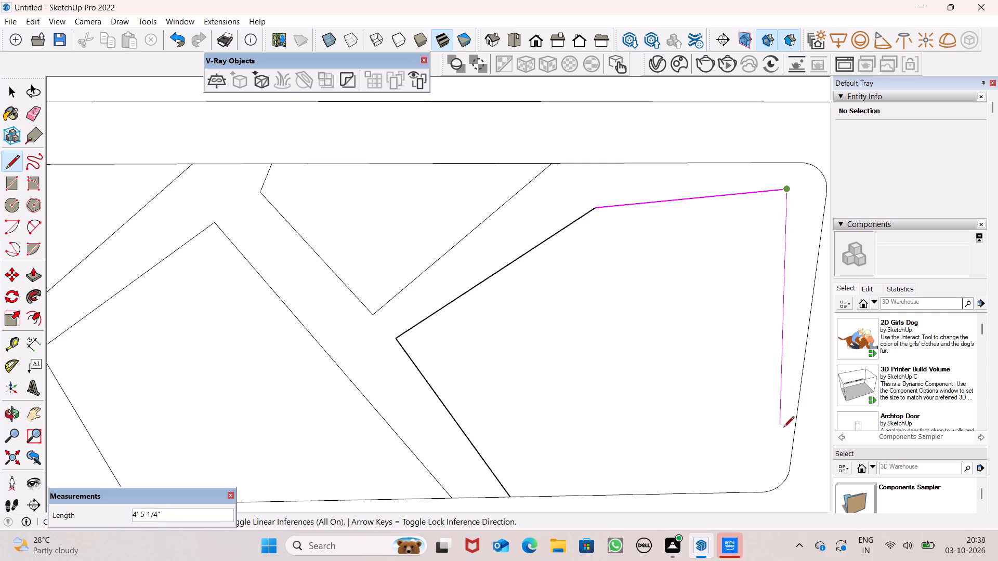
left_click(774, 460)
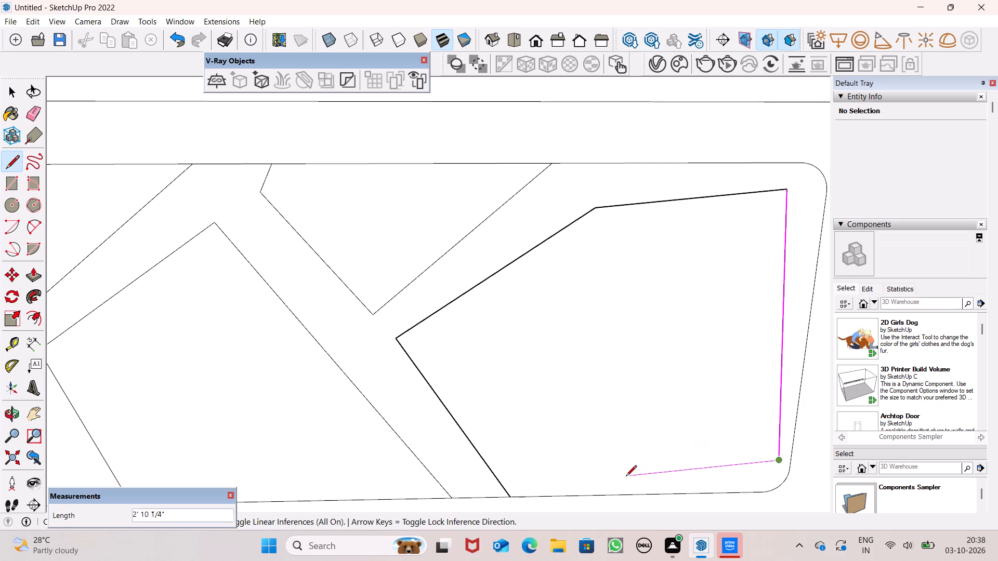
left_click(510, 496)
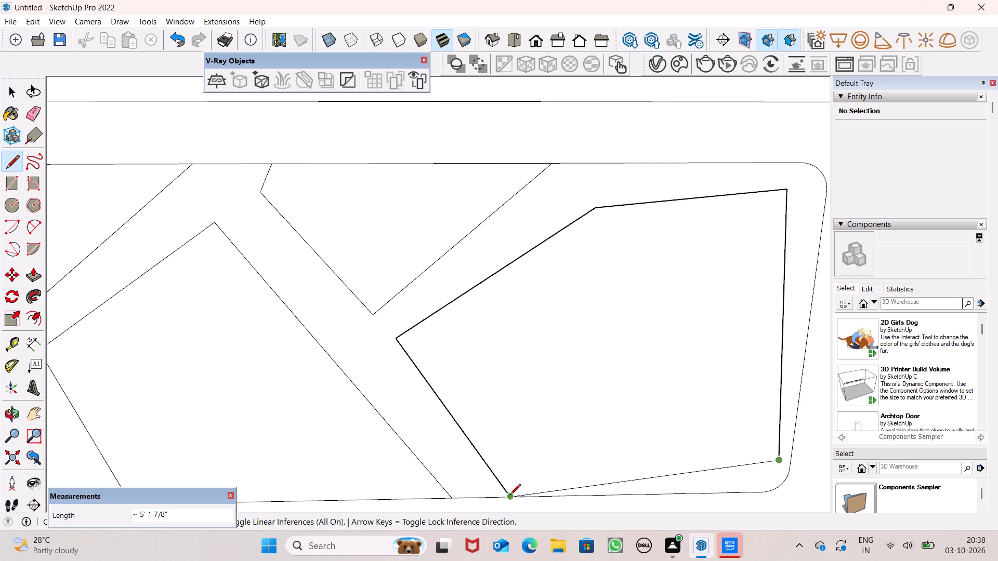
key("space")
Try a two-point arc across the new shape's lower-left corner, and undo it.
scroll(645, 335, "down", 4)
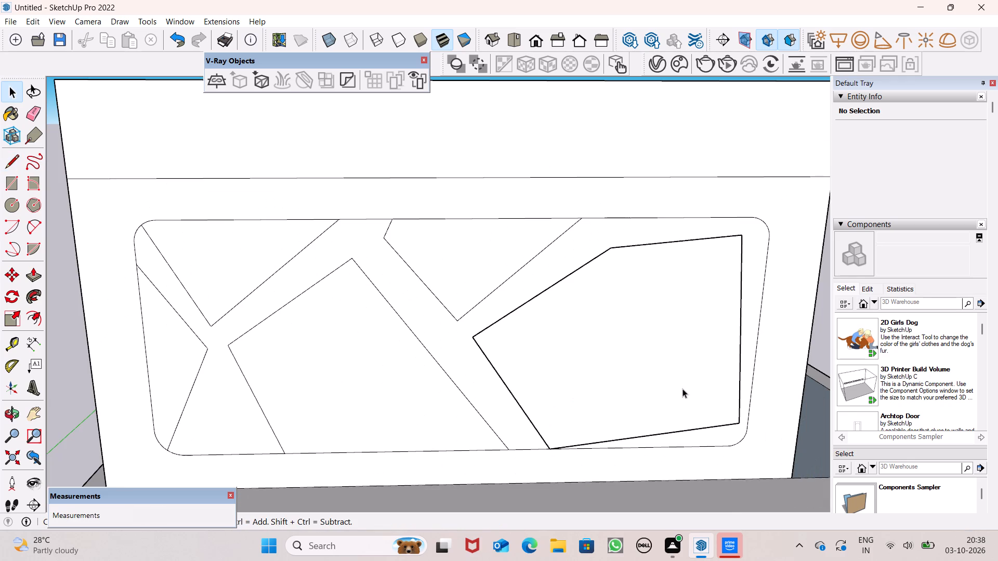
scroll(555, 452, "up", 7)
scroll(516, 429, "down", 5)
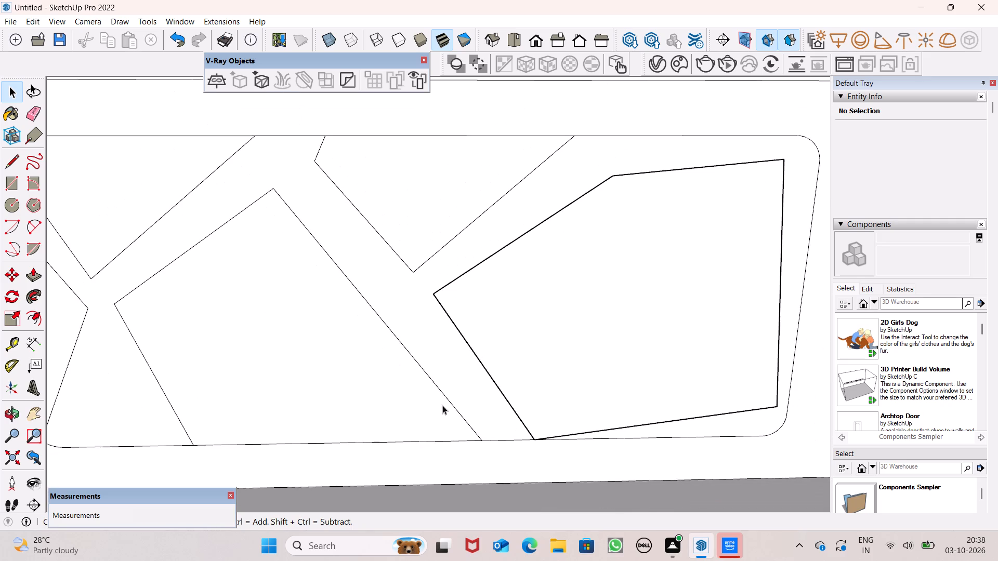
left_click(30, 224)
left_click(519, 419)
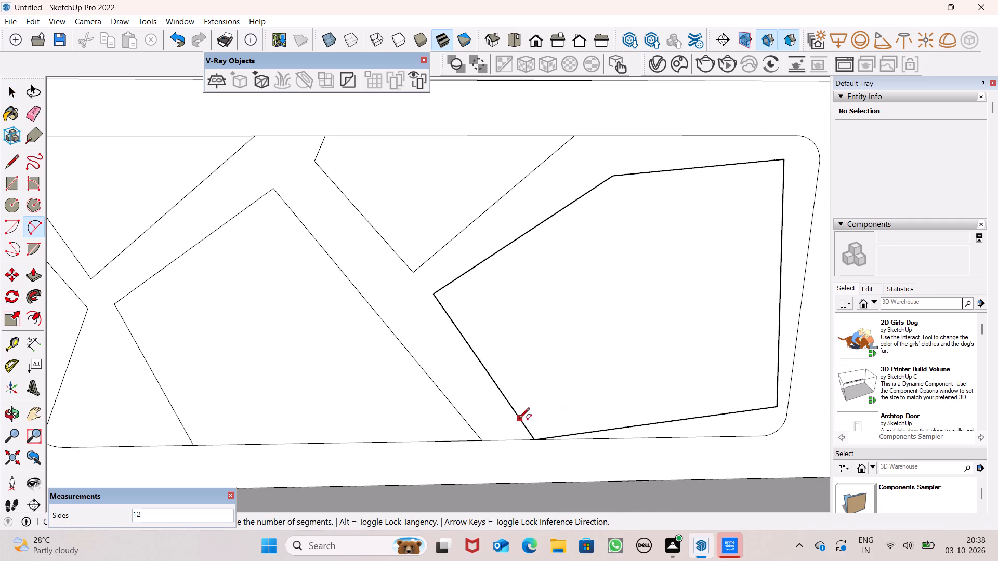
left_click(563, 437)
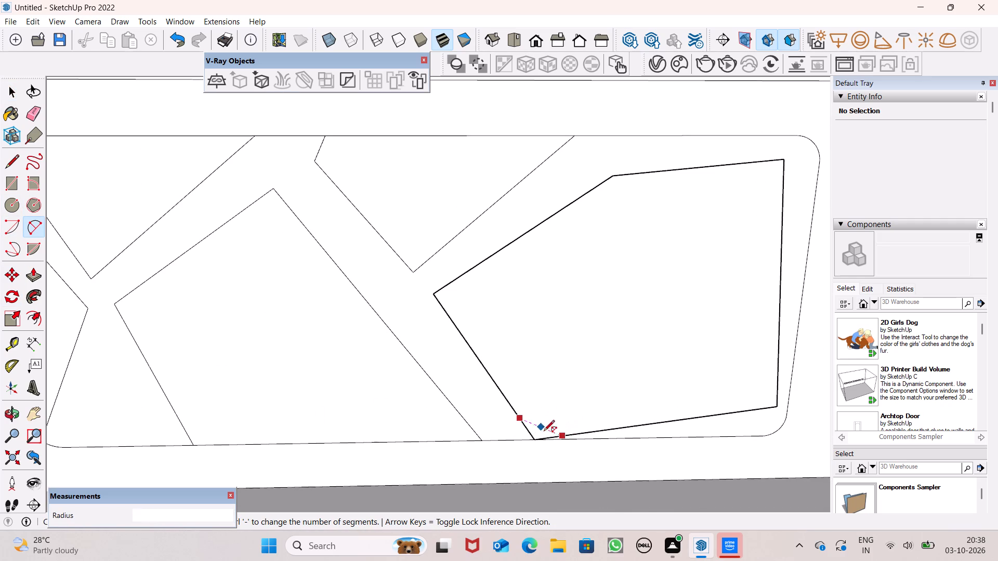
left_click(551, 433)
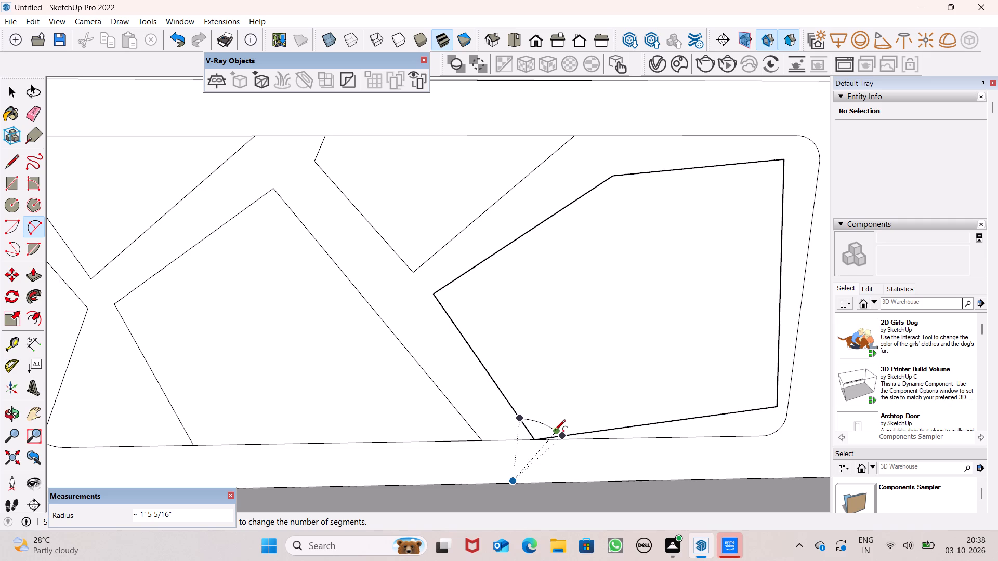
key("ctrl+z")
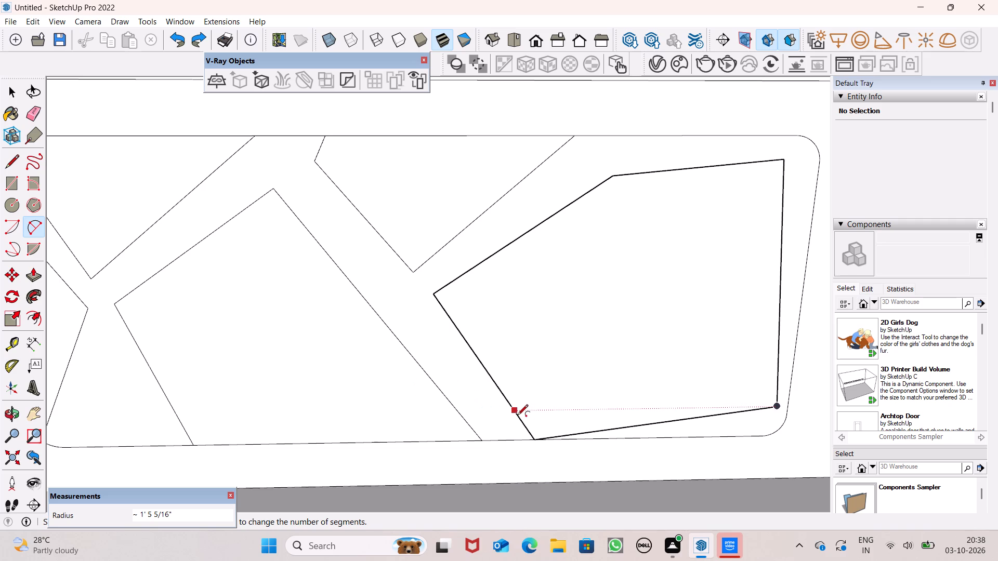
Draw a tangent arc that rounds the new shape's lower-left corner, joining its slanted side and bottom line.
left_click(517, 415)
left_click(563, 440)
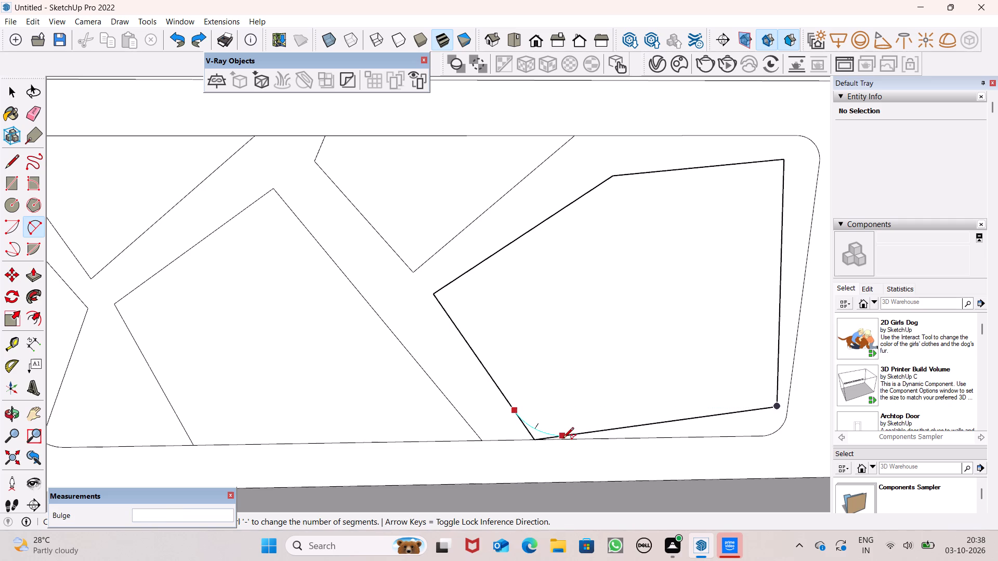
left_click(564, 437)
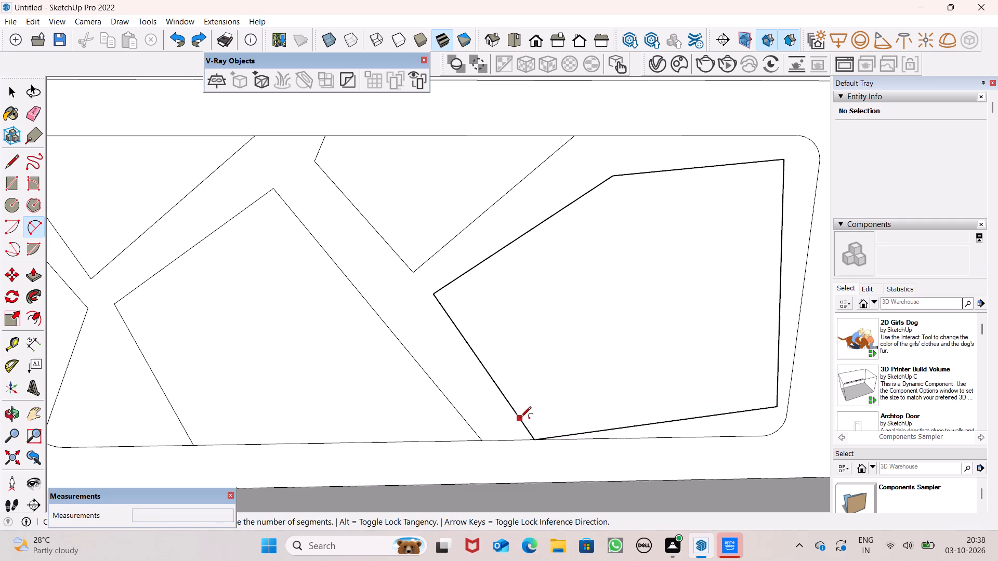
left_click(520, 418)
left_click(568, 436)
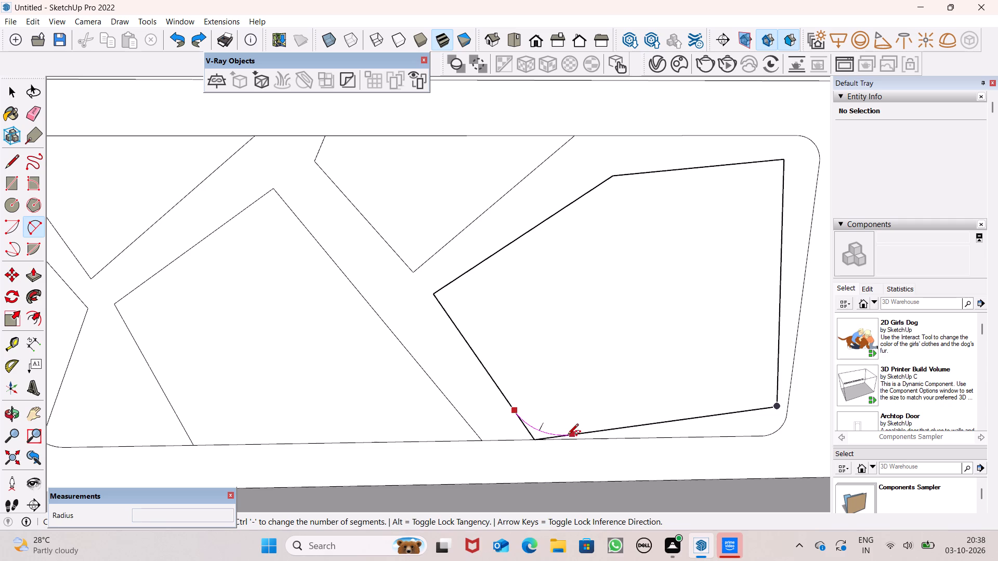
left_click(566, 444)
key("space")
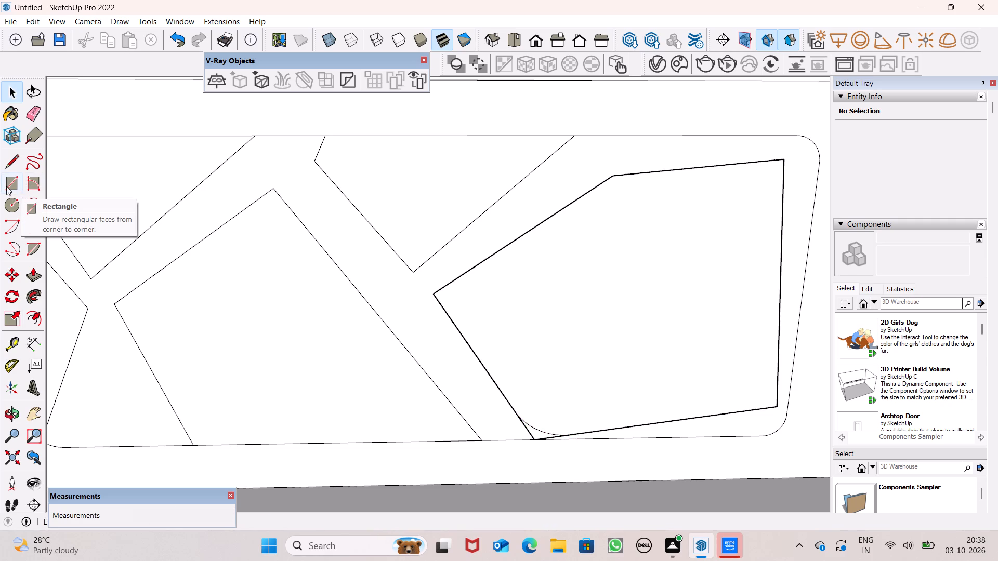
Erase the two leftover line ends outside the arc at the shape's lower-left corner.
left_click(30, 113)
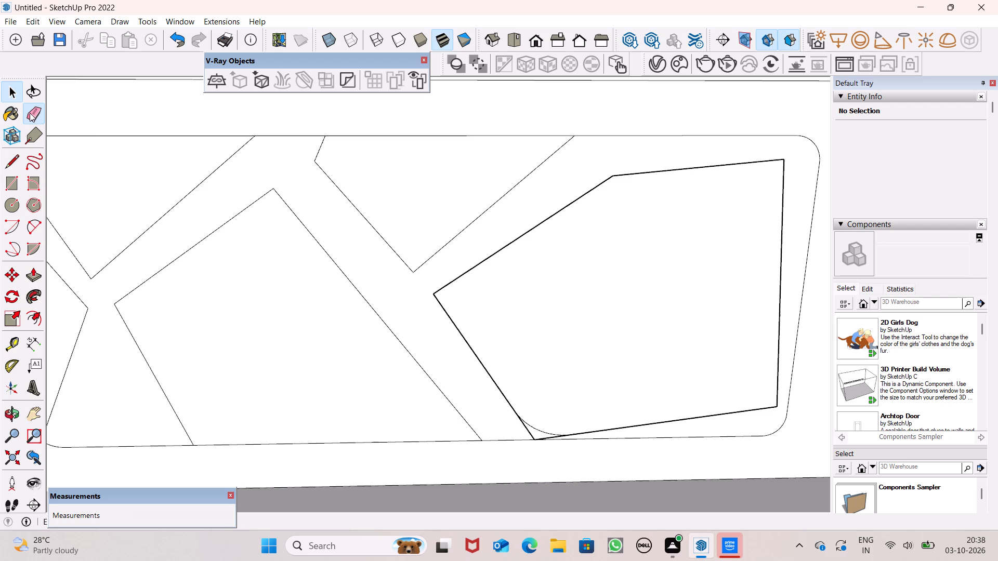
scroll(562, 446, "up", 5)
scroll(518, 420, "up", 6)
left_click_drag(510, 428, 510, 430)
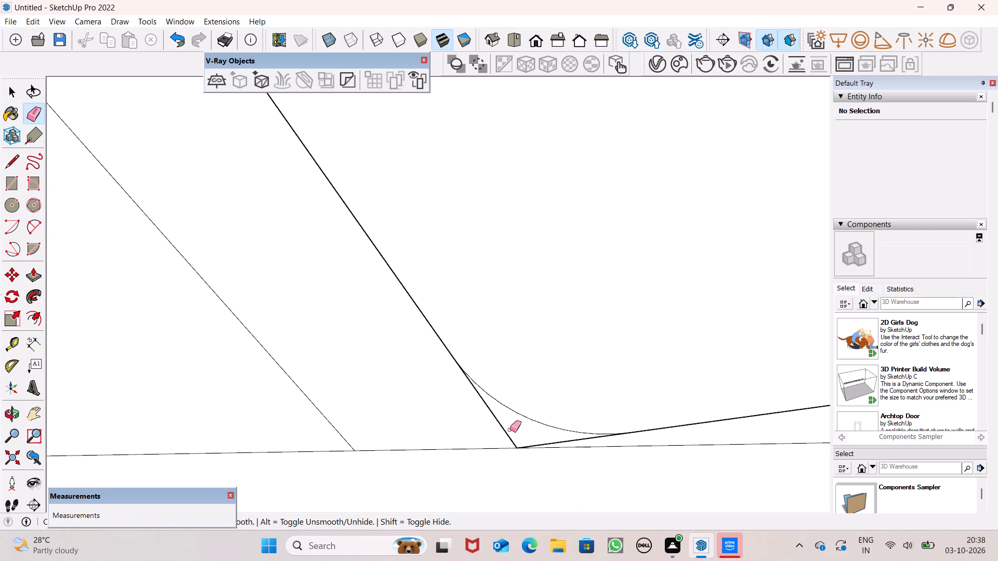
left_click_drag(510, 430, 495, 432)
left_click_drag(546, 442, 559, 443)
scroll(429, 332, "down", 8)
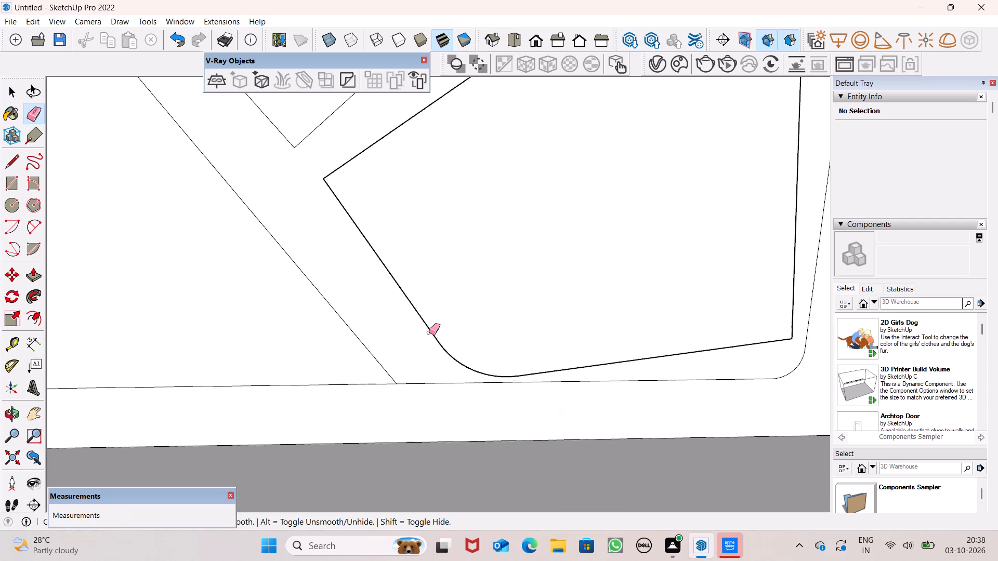
Examine the right-hand shape and its rounded corner within the panel from several angles.
scroll(429, 332, "down", 9)
scroll(612, 253, "up", 5)
scroll(612, 253, "down", 6)
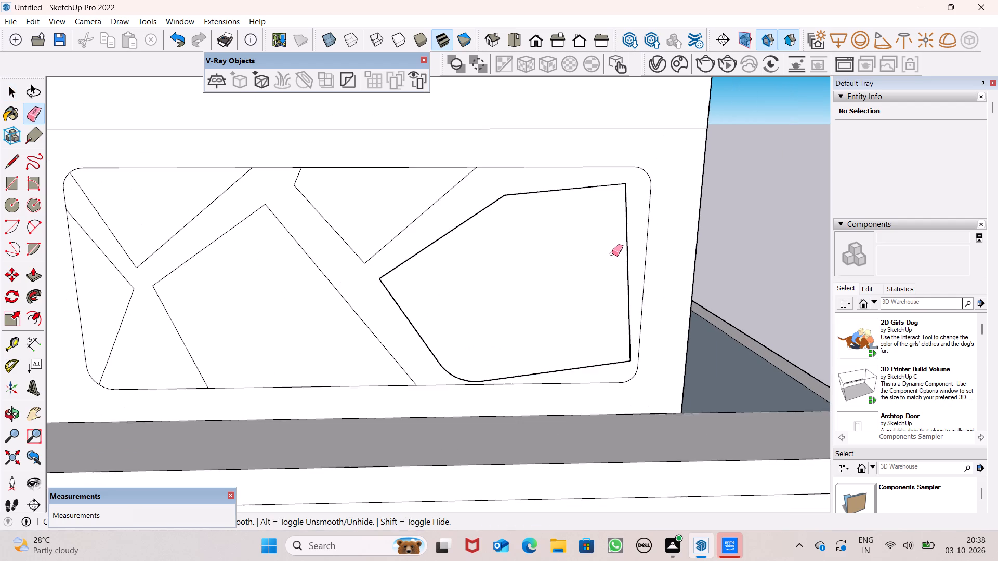
scroll(618, 235, "down", 5)
middle_click_drag(619, 241, 317, 363)
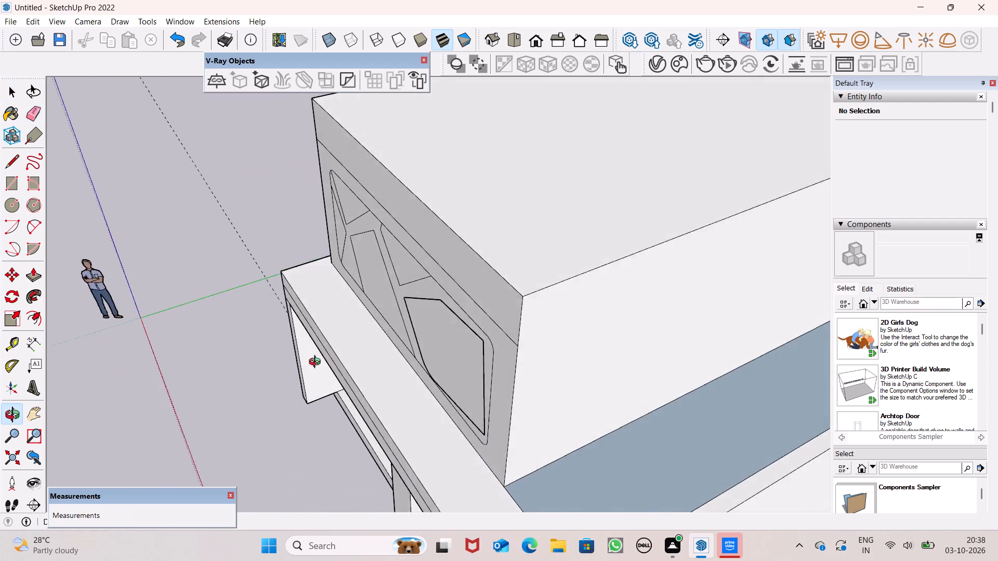
middle_click_drag(317, 363, 556, 246)
scroll(600, 304, "up", 7)
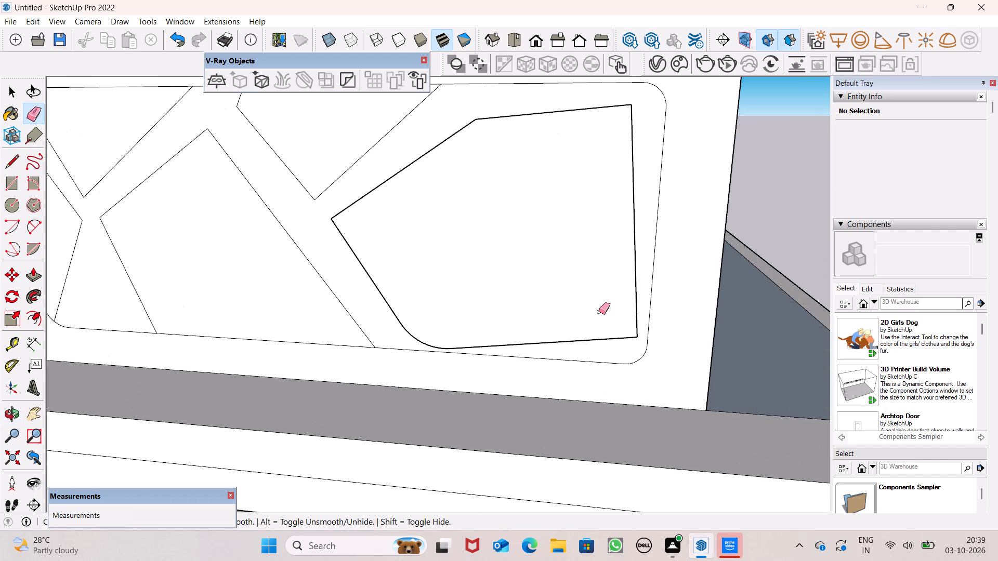
scroll(323, 232, "up", 7)
scroll(348, 240, "down", 7)
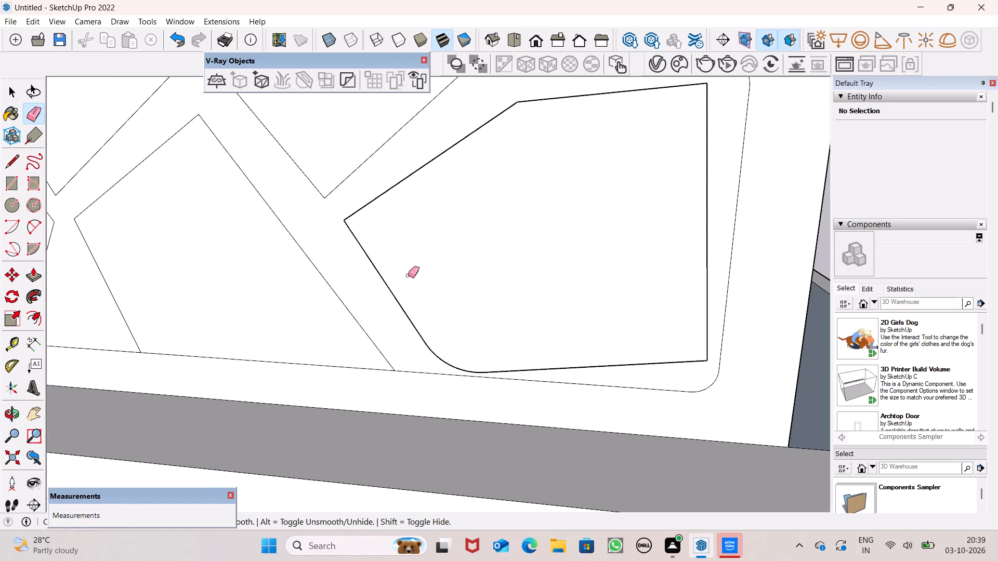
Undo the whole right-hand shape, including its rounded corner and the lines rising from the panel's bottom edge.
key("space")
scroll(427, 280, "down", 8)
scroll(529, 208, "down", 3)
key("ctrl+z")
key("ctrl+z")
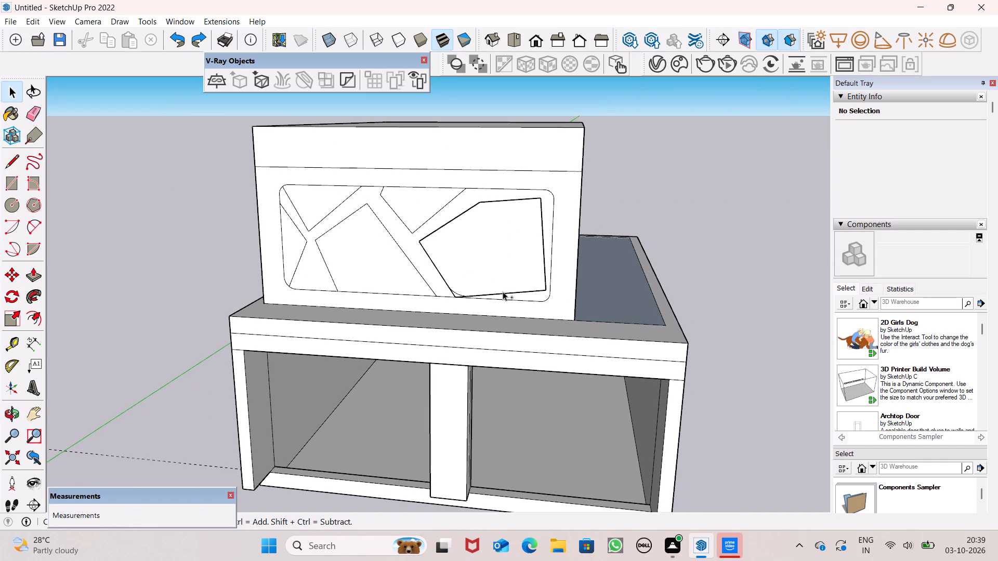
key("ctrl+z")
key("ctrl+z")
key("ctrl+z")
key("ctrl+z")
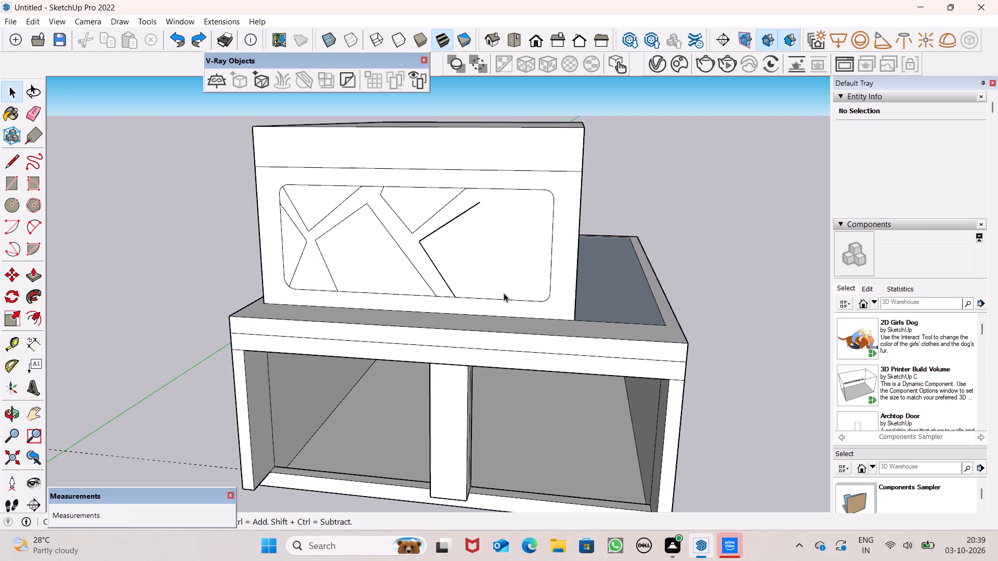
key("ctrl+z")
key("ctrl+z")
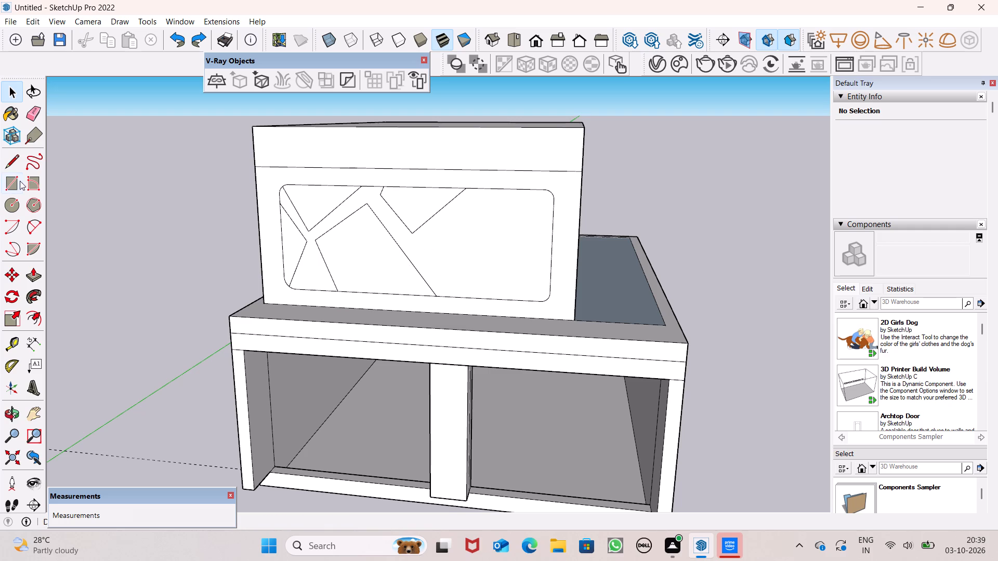
Draw a slanted line in the panel's empty right part, running up to just below the lower tip of the top notch shape.
left_click(9, 167)
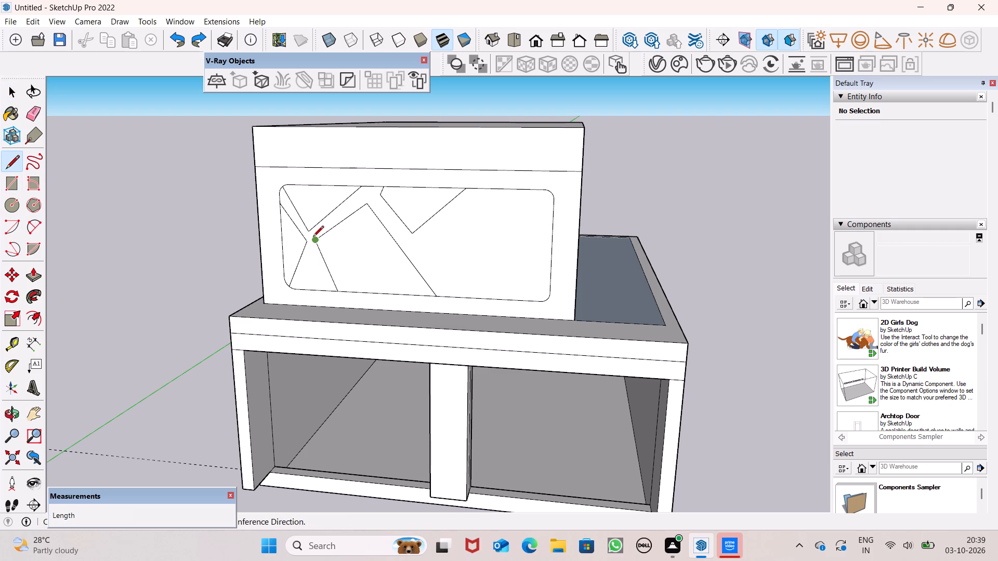
scroll(362, 228, "up", 2)
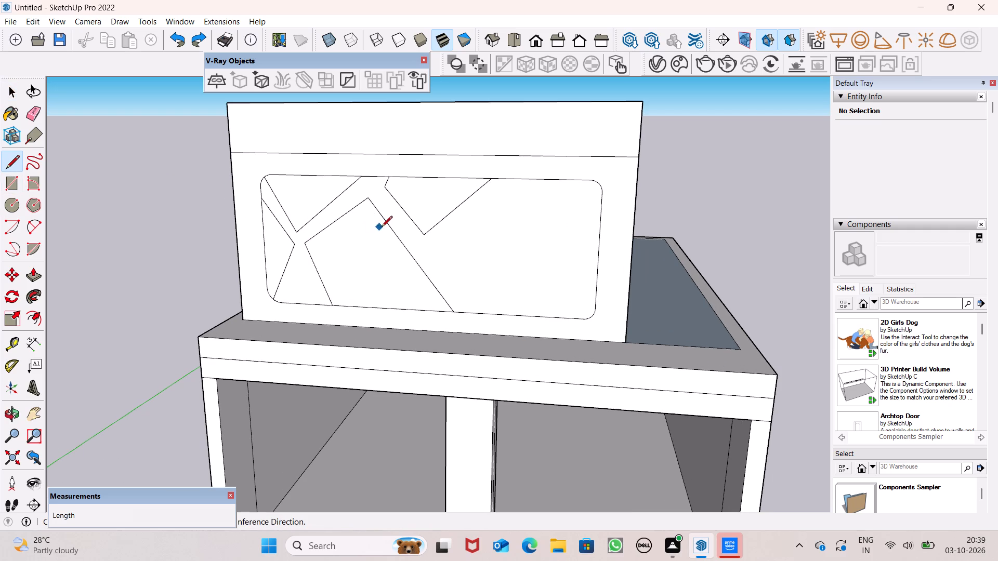
scroll(506, 276, "up", 2)
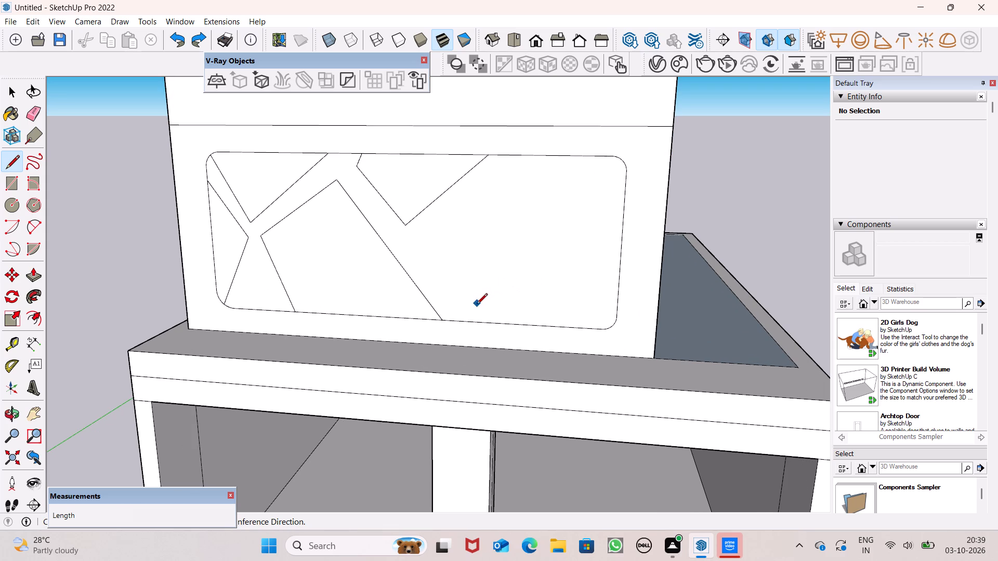
left_click_drag(475, 306, 471, 296)
scroll(416, 230, "up", 6)
left_click(414, 233)
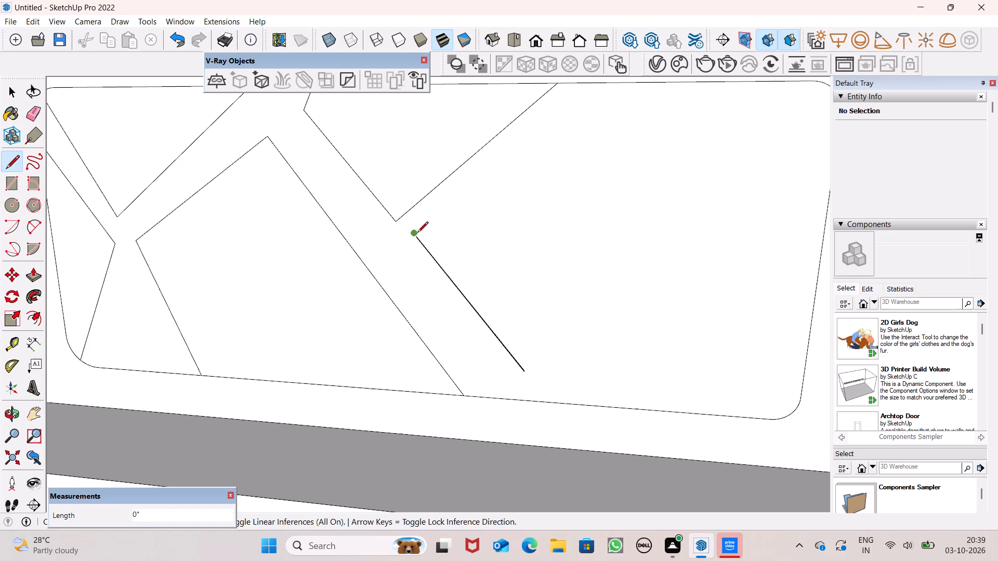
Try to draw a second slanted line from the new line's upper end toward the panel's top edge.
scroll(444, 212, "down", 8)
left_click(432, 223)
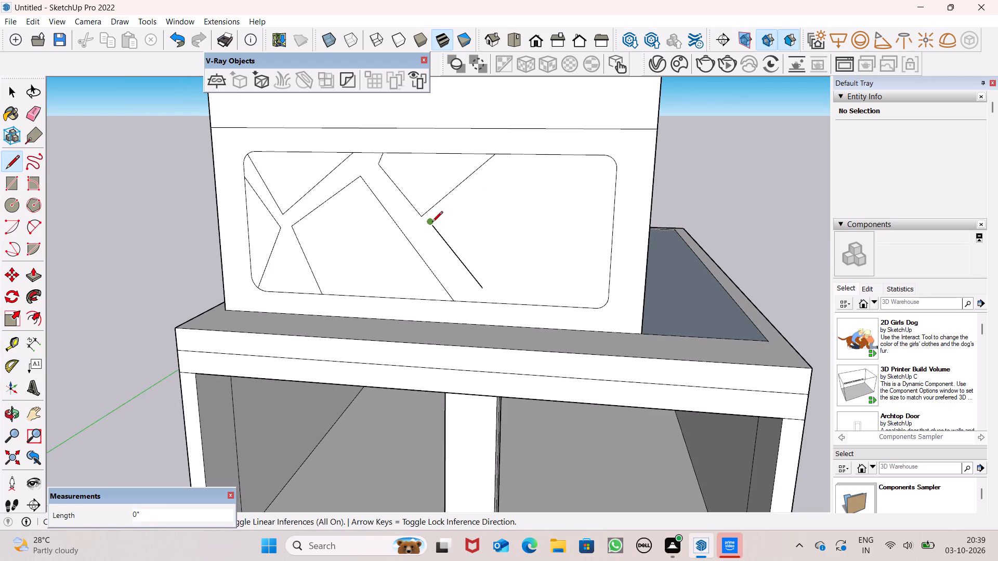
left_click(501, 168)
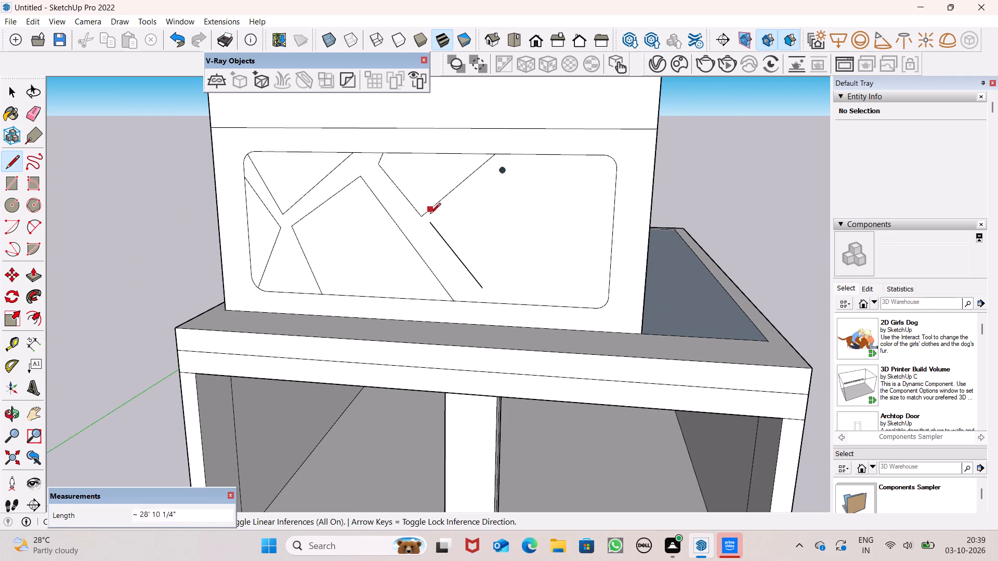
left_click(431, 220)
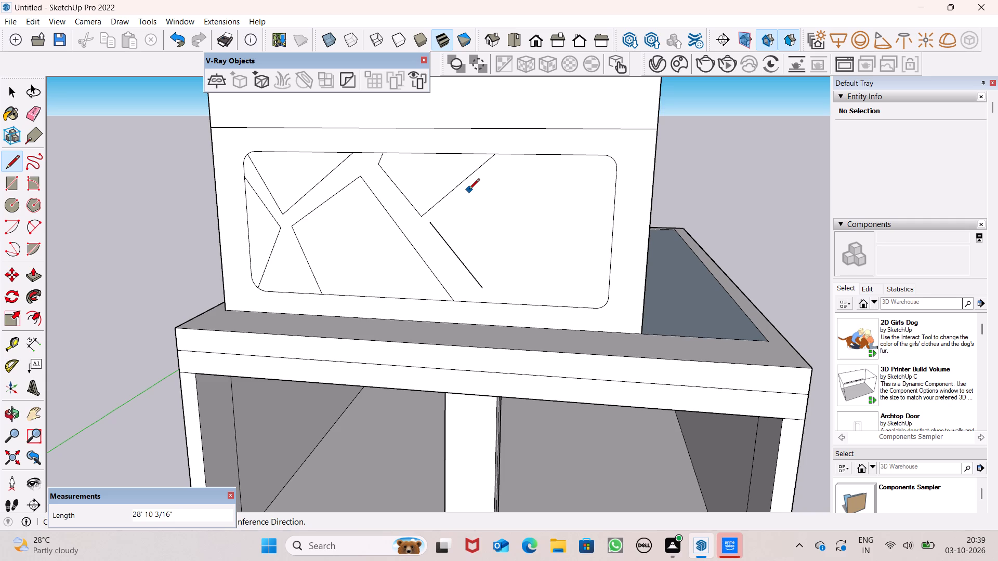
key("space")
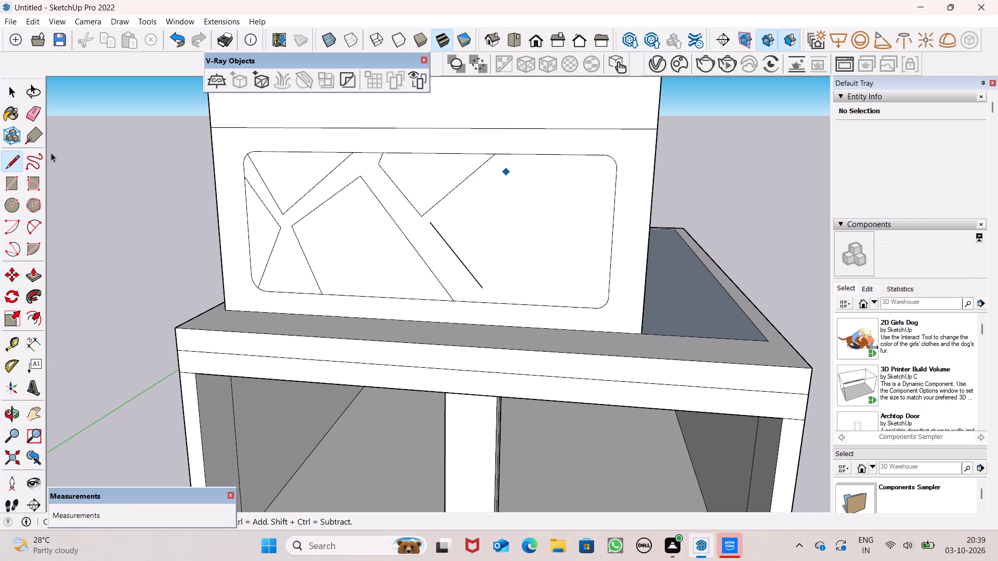
From the slanted line's upper end, draw an upward slant about 3' 9", a top line, and a right side about 5' 2".
left_click(14, 156)
scroll(194, 97, "up", 4)
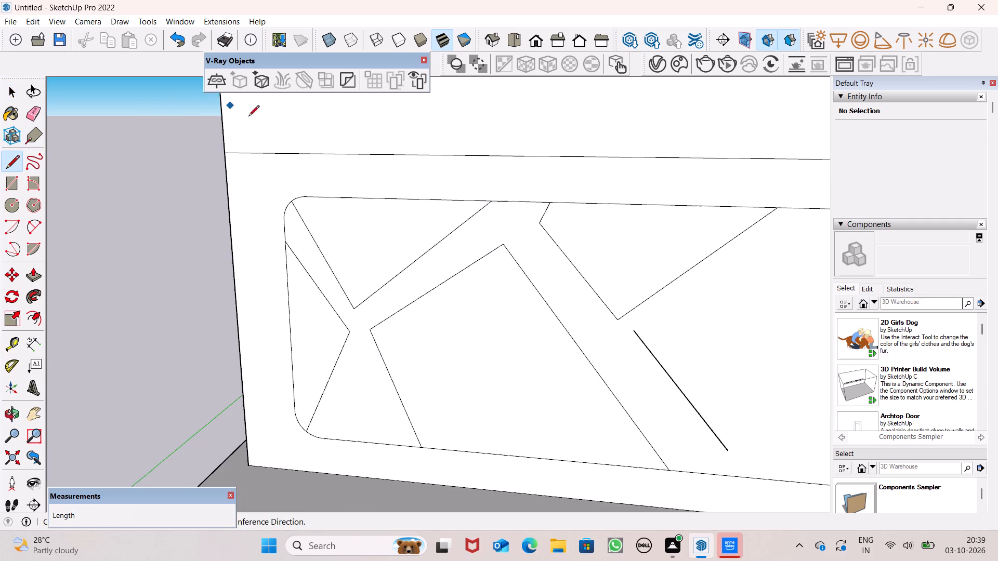
scroll(303, 166, "down", 5)
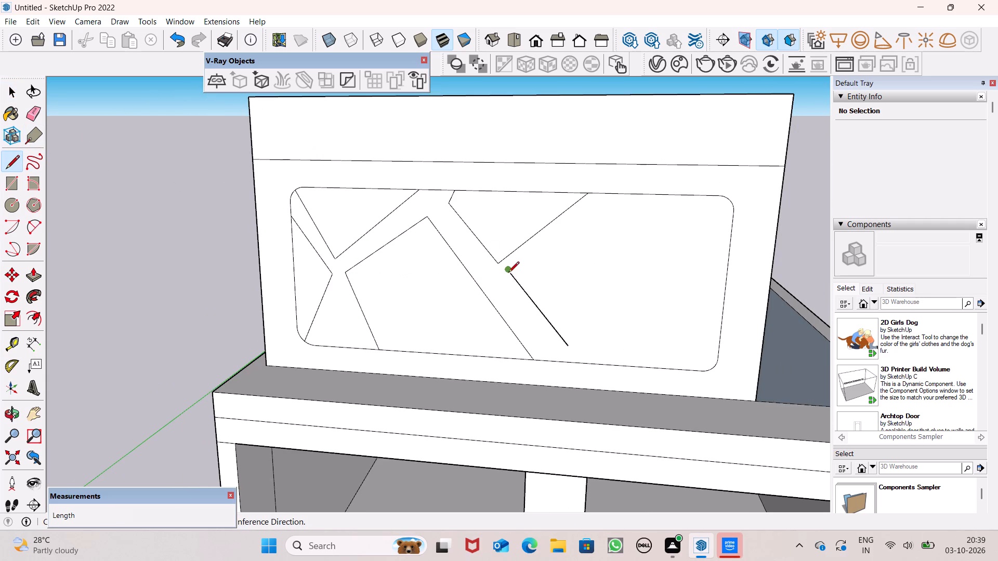
left_click(508, 273)
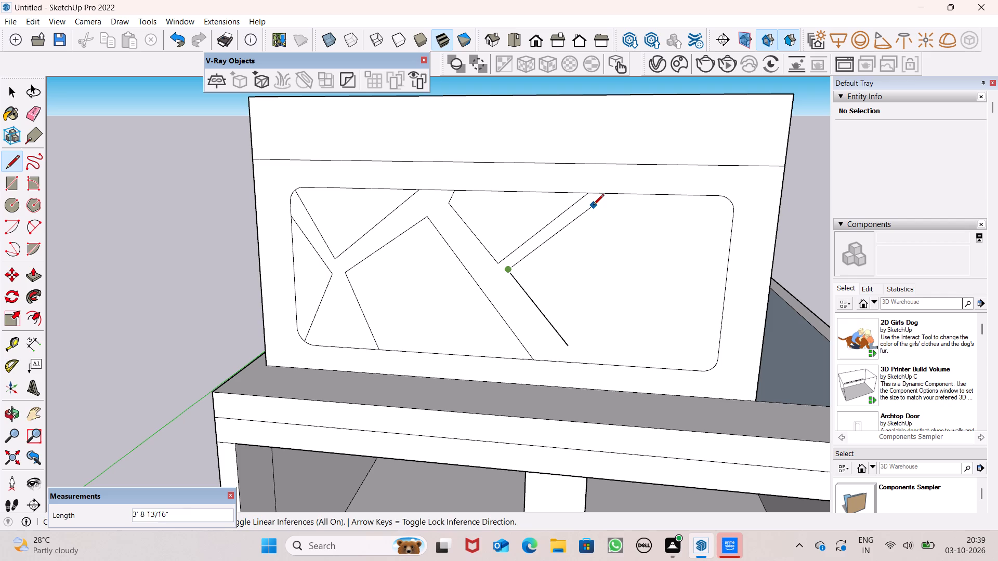
left_click(594, 205)
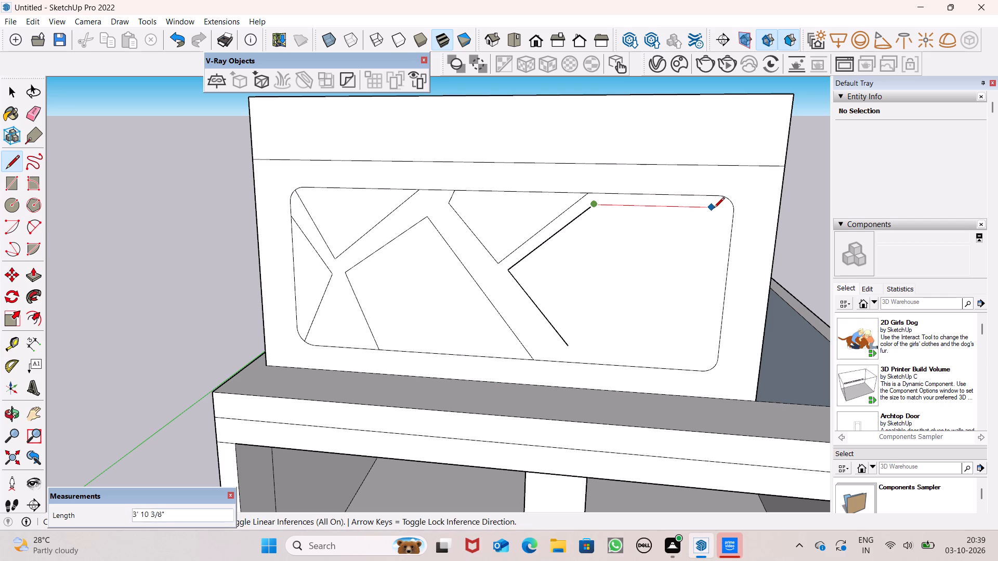
left_click(719, 207)
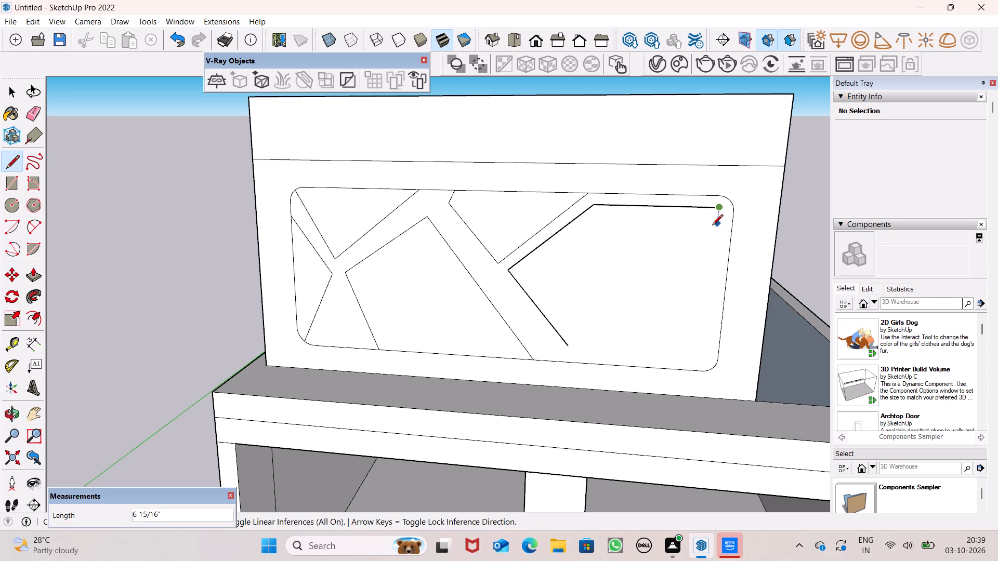
left_click(706, 360)
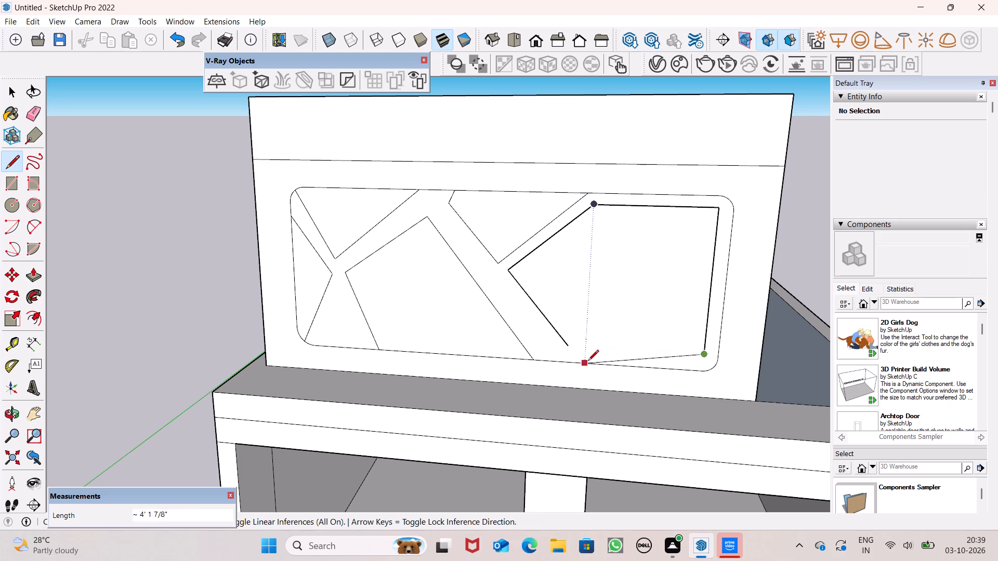
Close the right-hand shape with a bottom line about 4' 7" and a short segment about 5" to the slanted side's lower end.
scroll(582, 362, "up", 7)
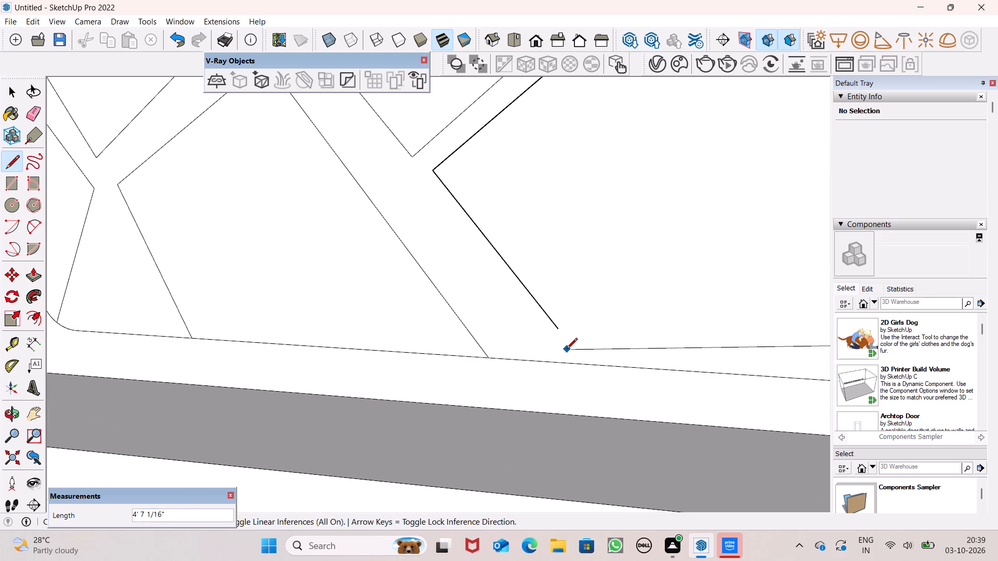
left_click(567, 350)
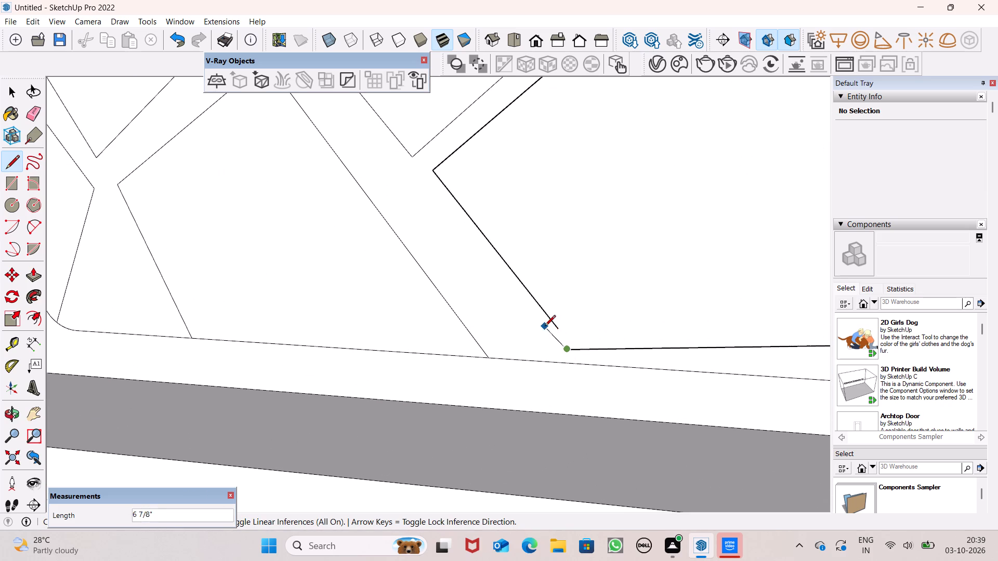
scroll(560, 331, "up", 3)
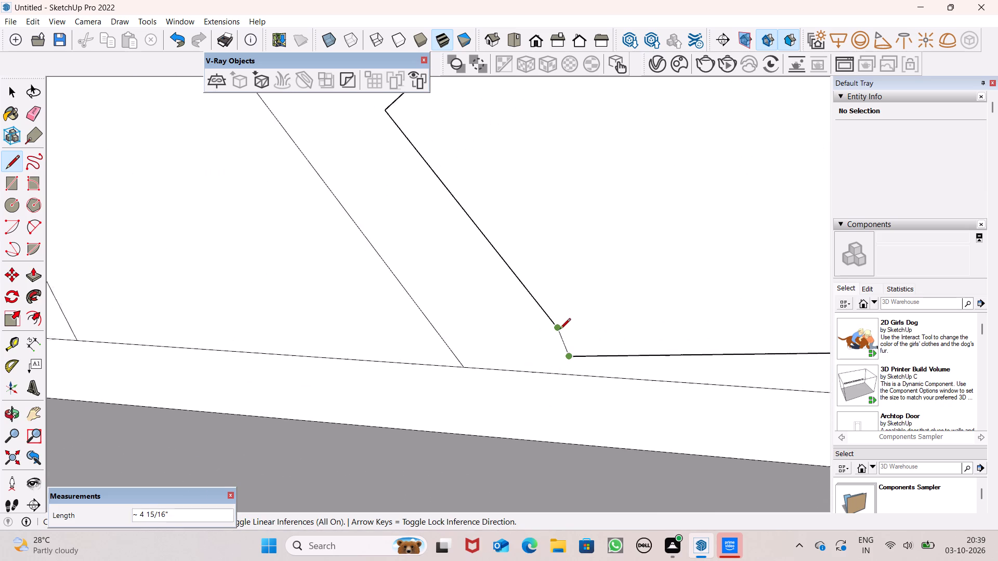
scroll(560, 330, "up", 4)
left_click(555, 329)
scroll(546, 282, "down", 7)
key("space")
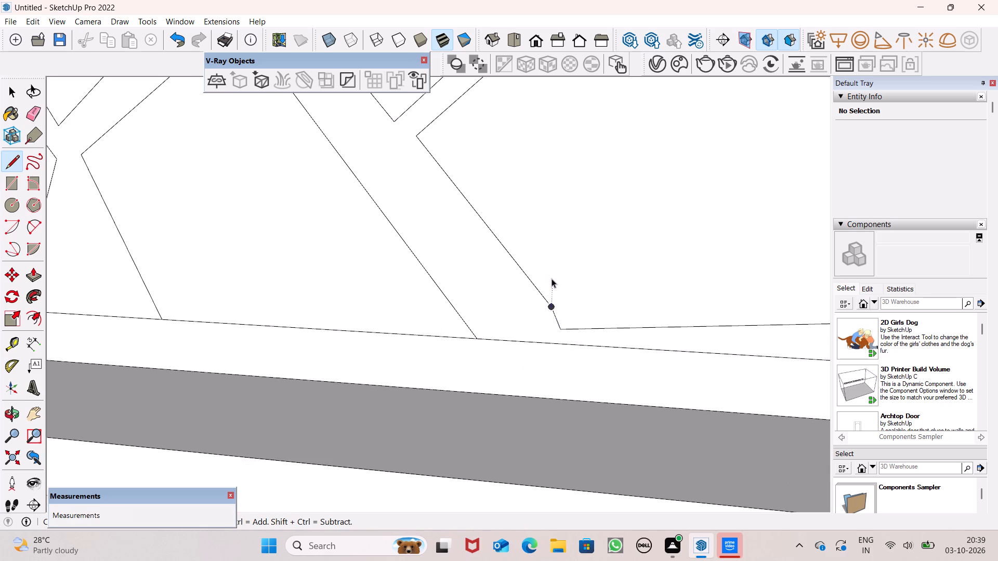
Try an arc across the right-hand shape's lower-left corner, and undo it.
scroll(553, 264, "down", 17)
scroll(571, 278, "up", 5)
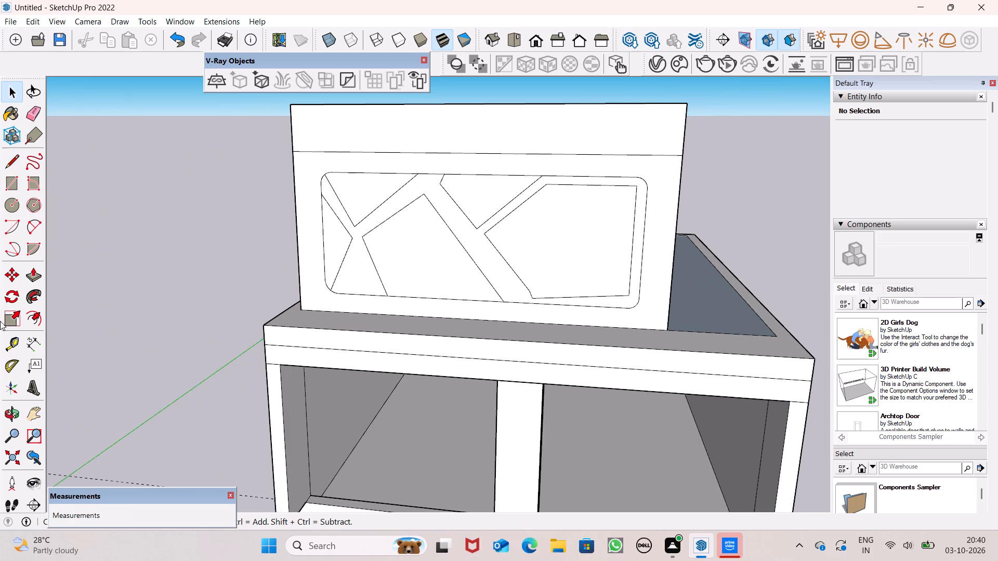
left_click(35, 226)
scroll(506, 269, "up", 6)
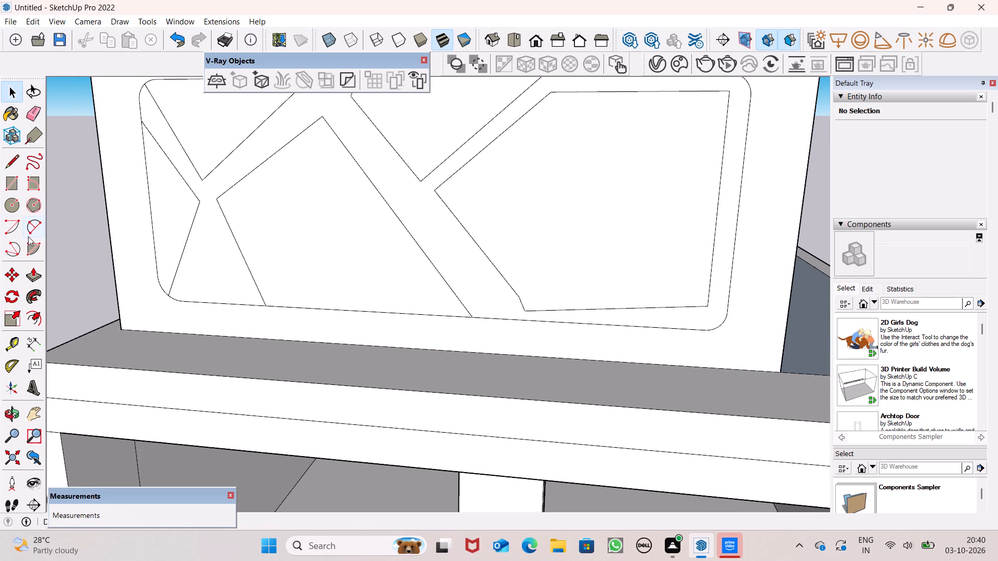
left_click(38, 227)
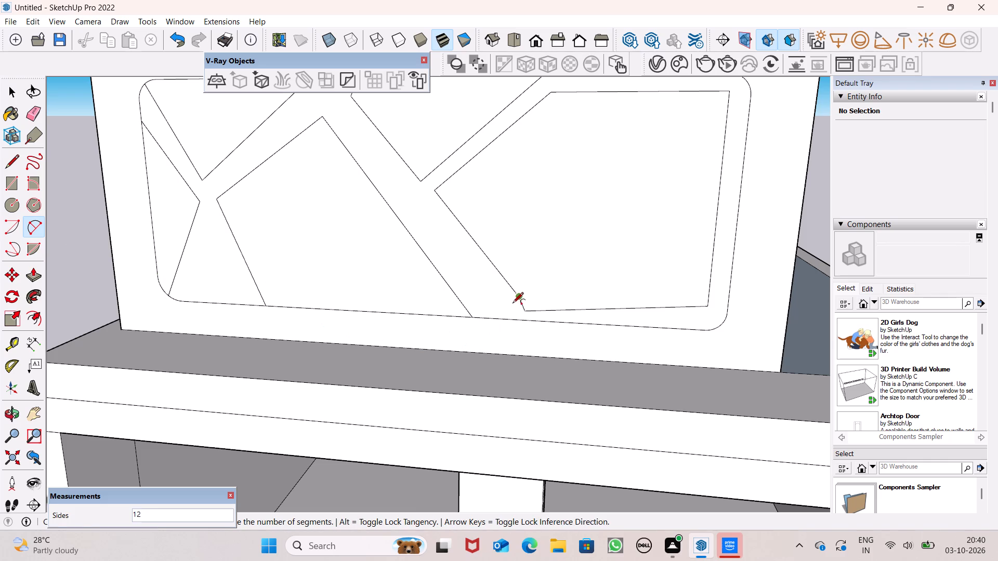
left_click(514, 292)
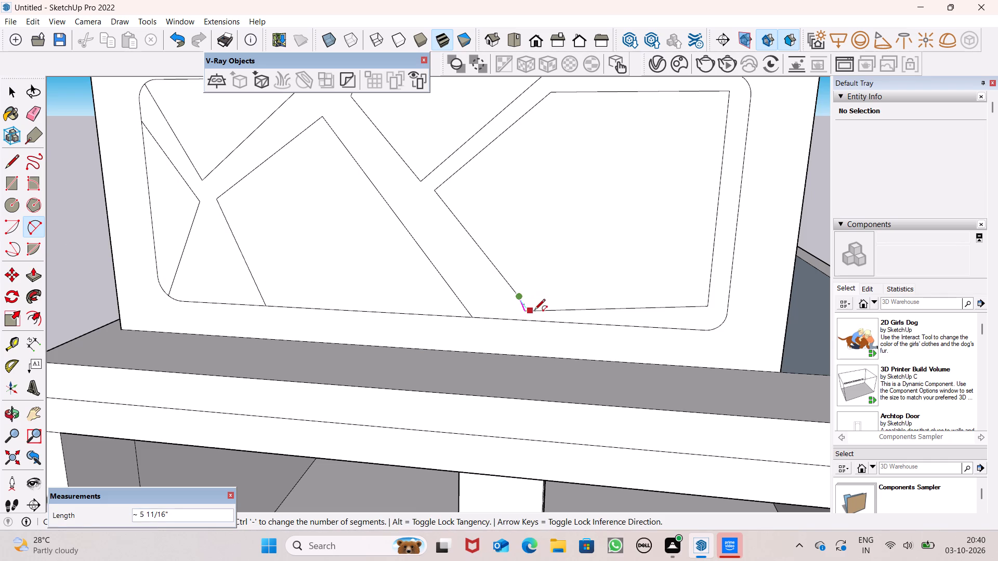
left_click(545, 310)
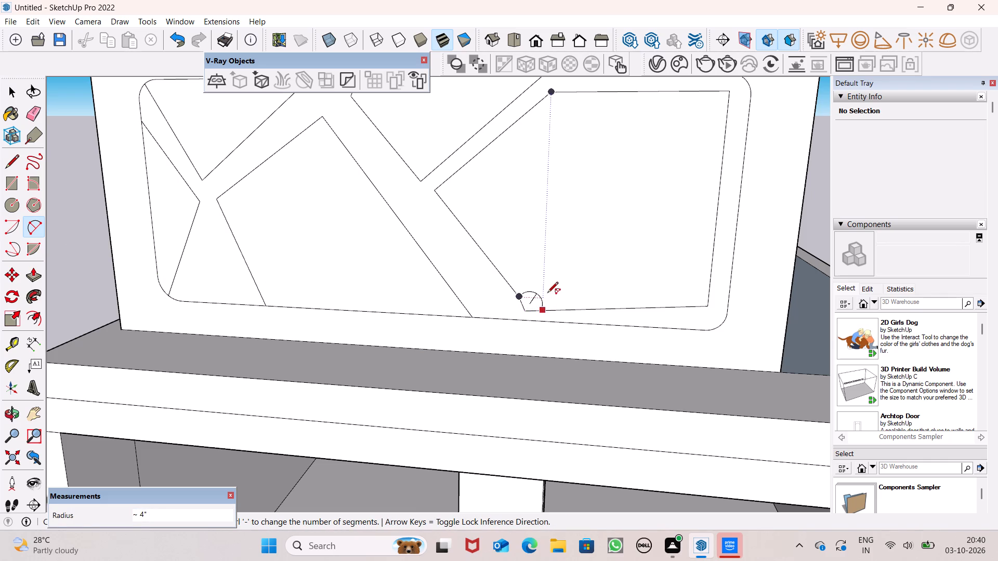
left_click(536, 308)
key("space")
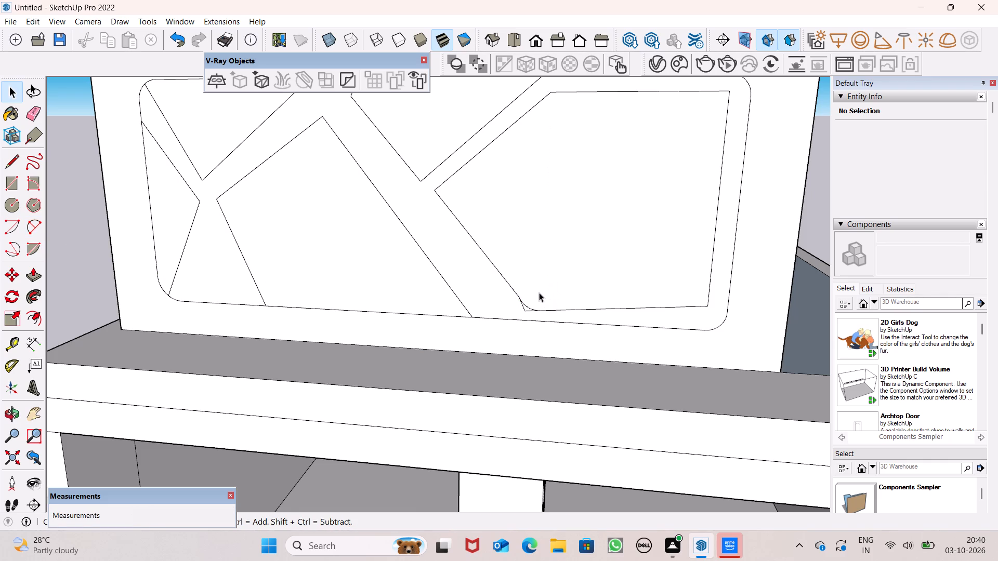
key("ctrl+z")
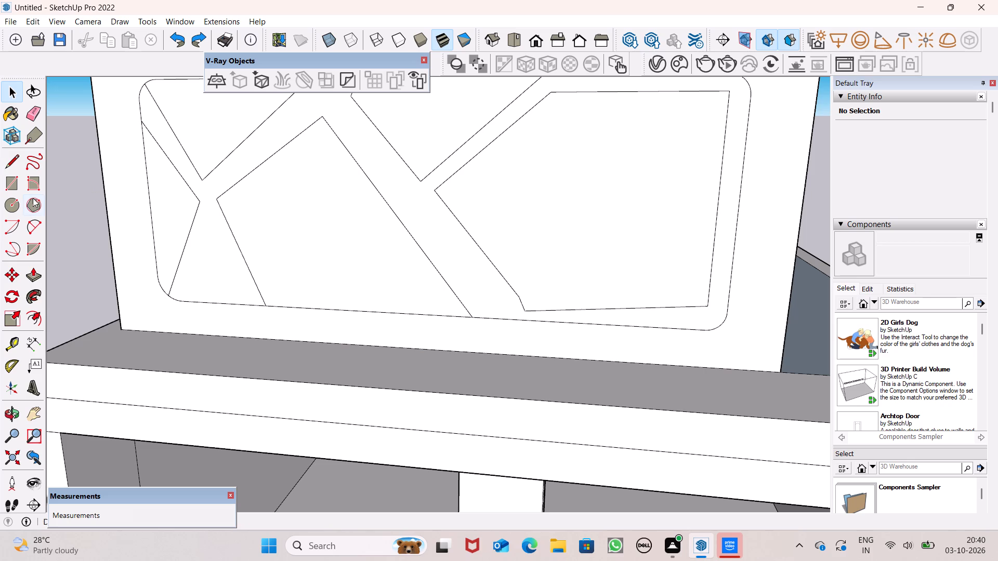
Draw an arc across the right-hand shape's lower-left corner, from the slanted side to the bottom line, with a bulge of about 13/16".
left_click(35, 218)
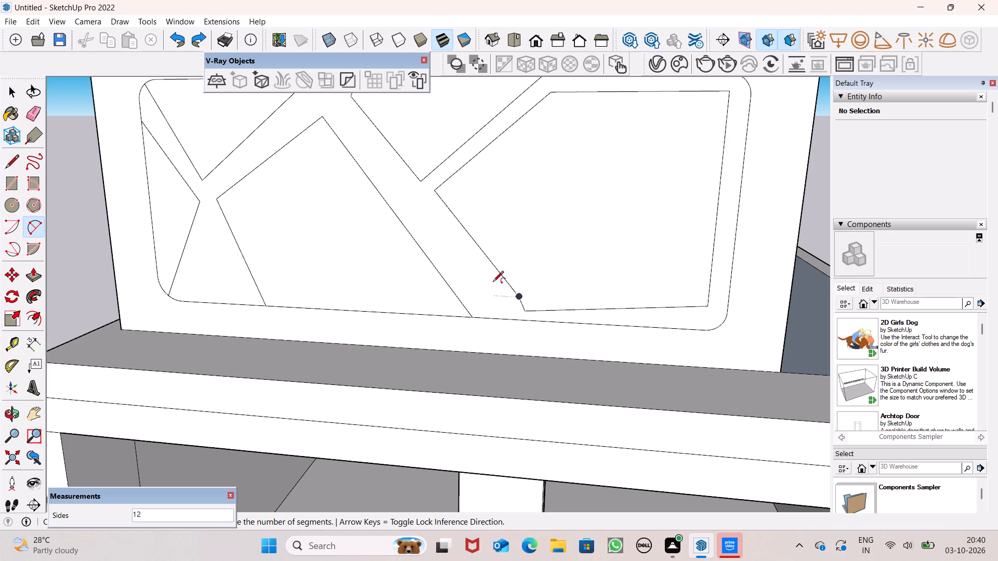
left_click(515, 287)
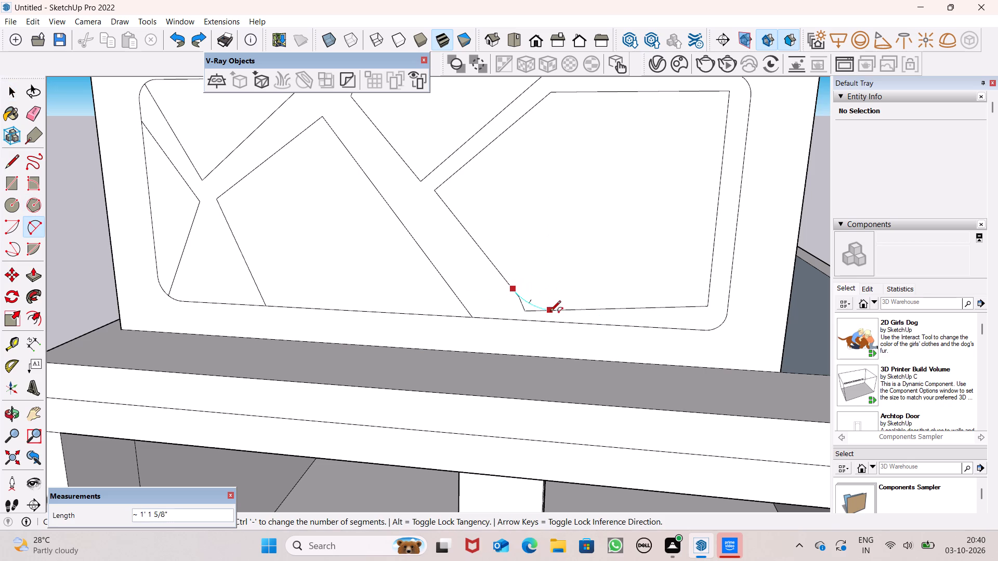
left_click(547, 311)
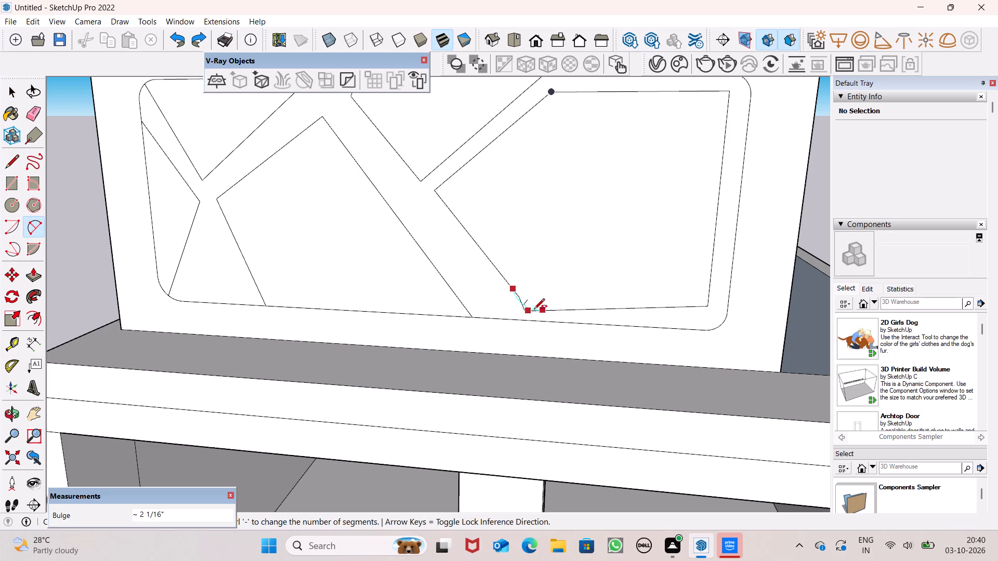
scroll(541, 312, "up", 9)
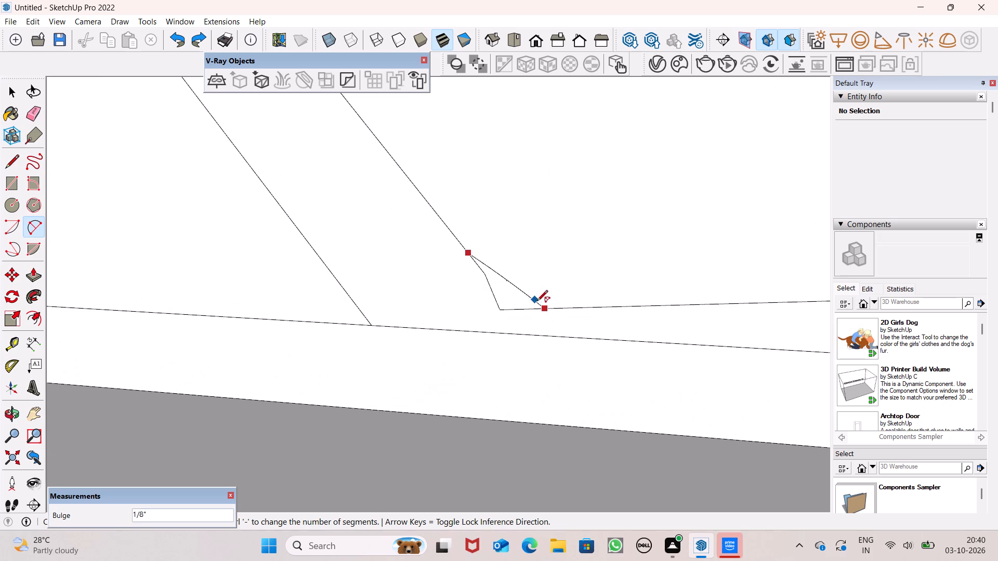
left_click(535, 311)
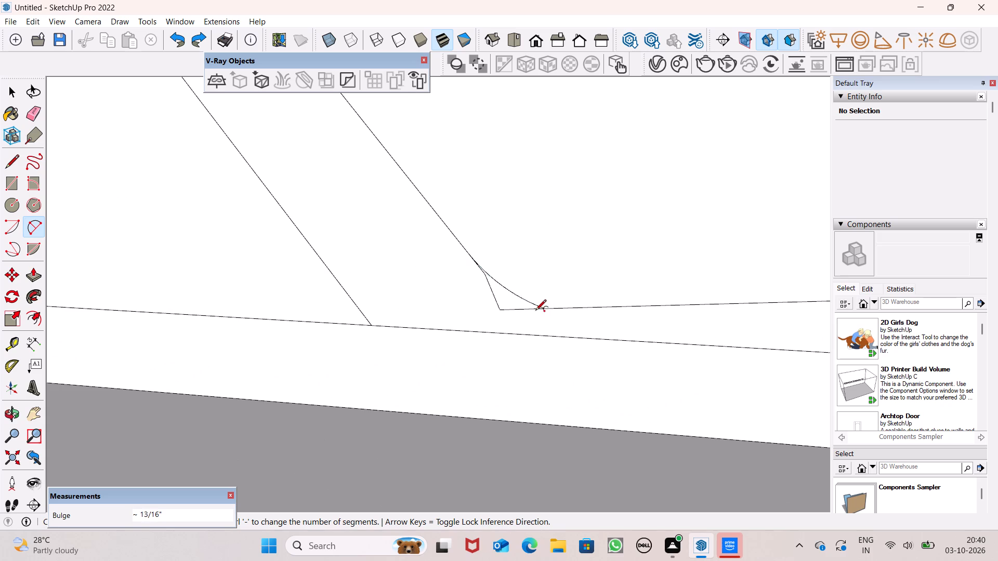
scroll(555, 279, "down", 7)
key("space")
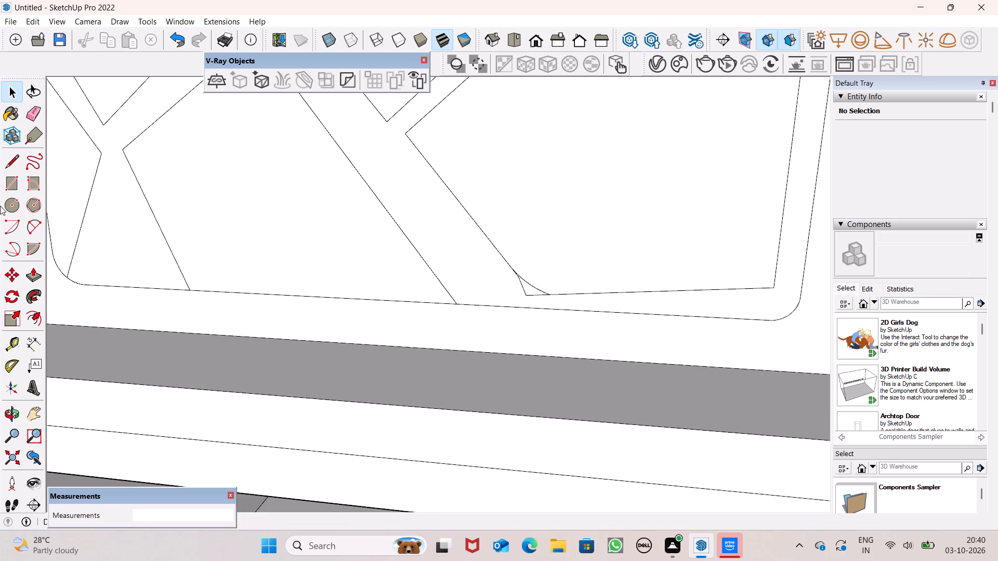
Erase the leftover line pieces outside the arc at the right-hand shape's lower-left corner.
left_click(29, 113)
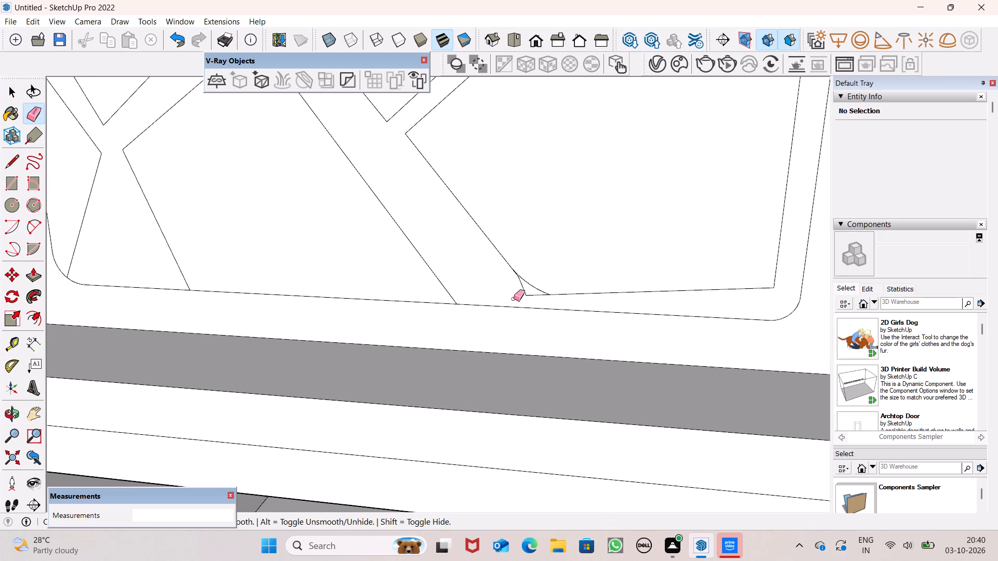
left_click_drag(518, 296, 535, 295)
scroll(515, 277, "up", 4)
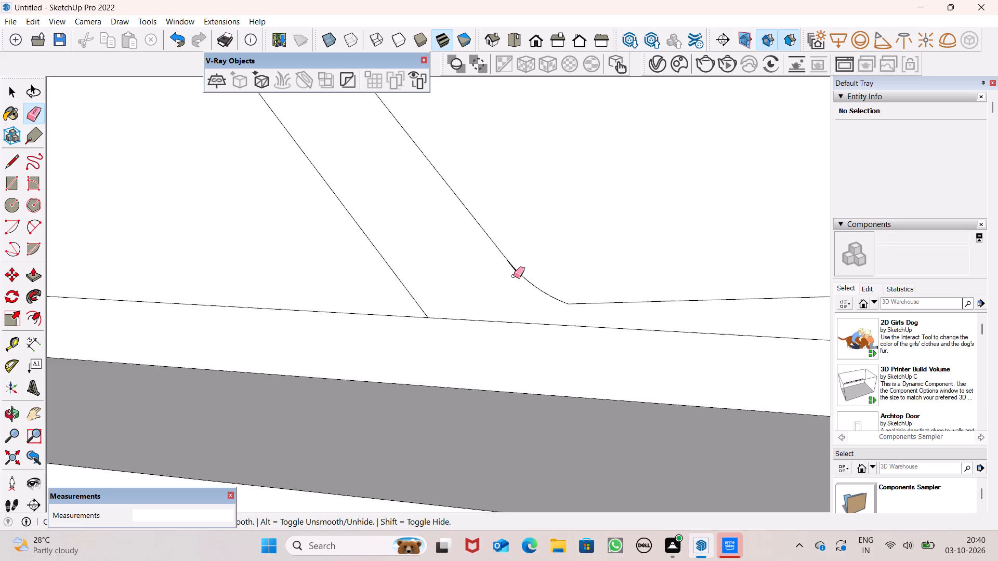
scroll(514, 276, "up", 18)
left_click_drag(537, 265, 540, 271)
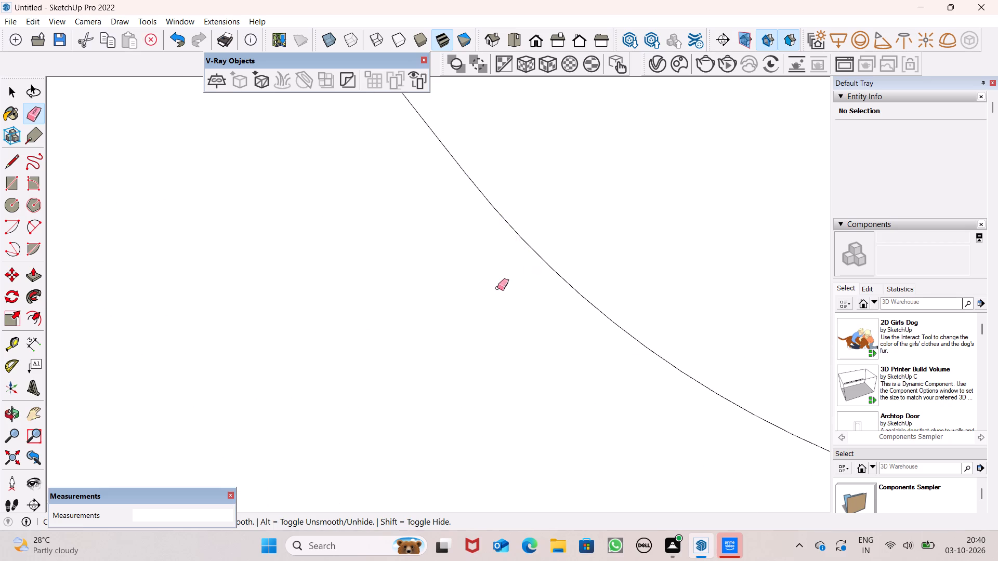
Examine the line pattern on the upper block's front panel from closer and farther views.
scroll(412, 378, "down", 20)
scroll(412, 378, "down", 20)
scroll(412, 378, "down", 1)
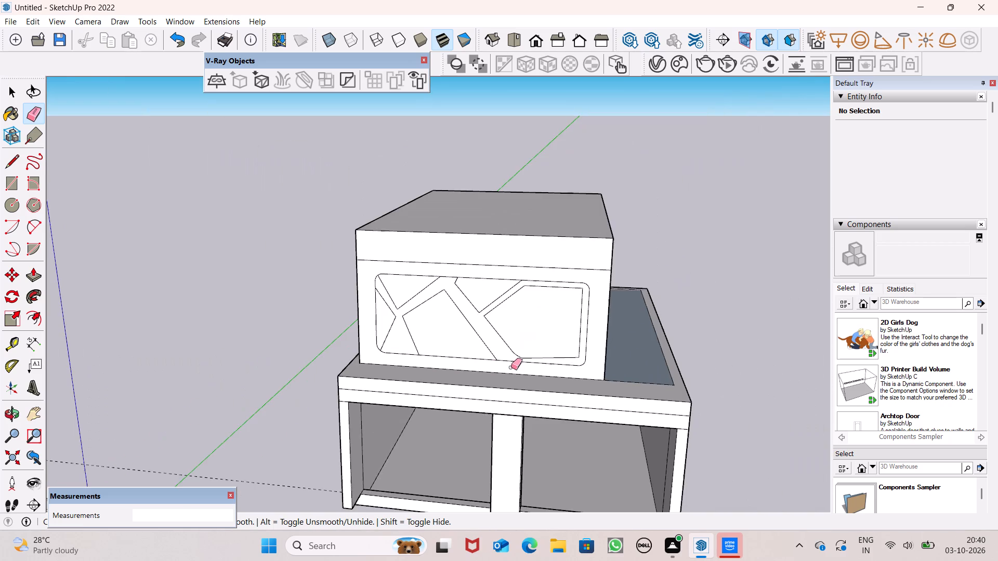
scroll(598, 338, "up", 5)
scroll(598, 337, "down", 5)
scroll(516, 339, "up", 6)
scroll(522, 385, "up", 2)
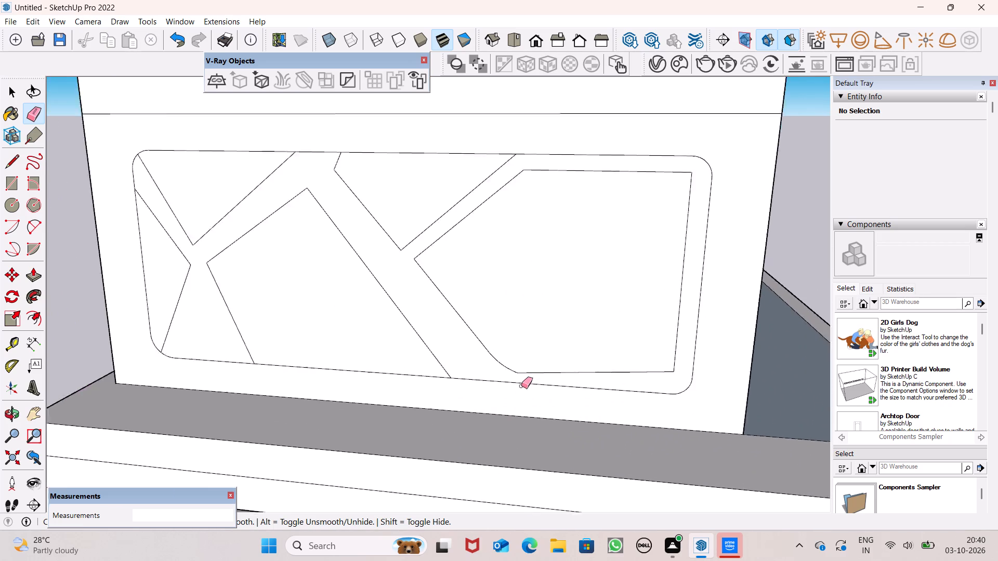
scroll(521, 386, "up", 7)
scroll(520, 387, "down", 11)
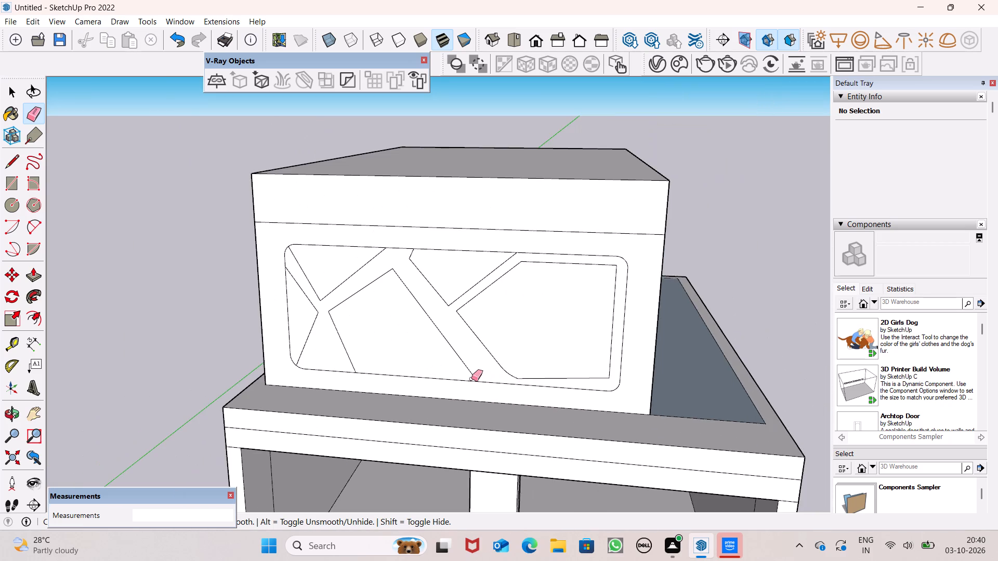
scroll(402, 333, "up", 1)
key("space")
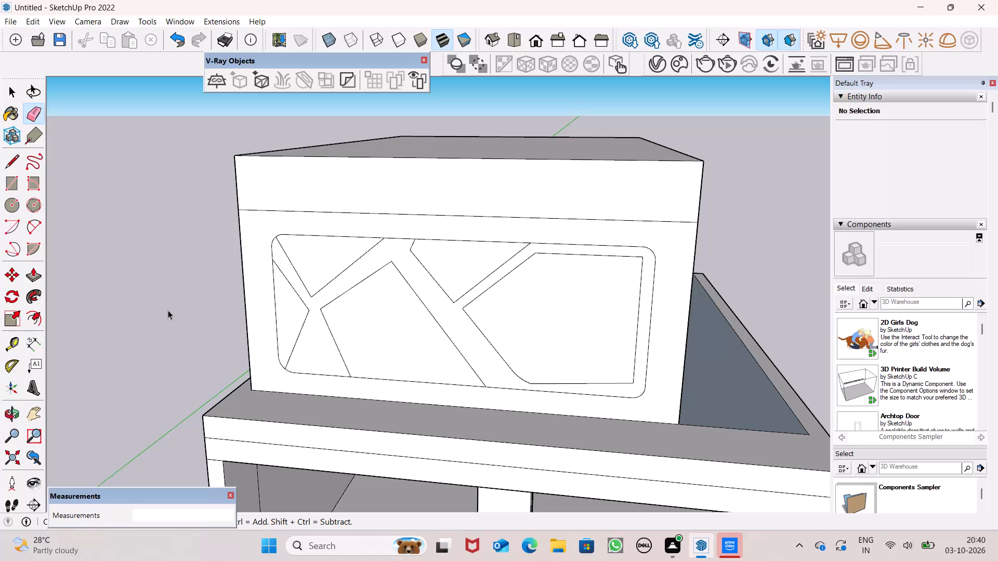
scroll(130, 346, "down", 1)
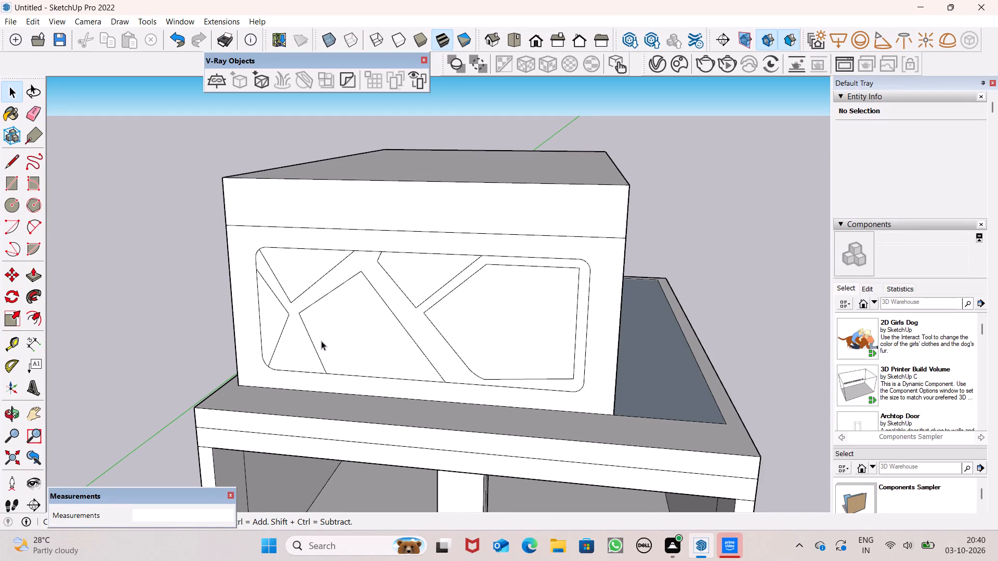
scroll(321, 341, "down", 2)
middle_click_drag(332, 339, 373, 335)
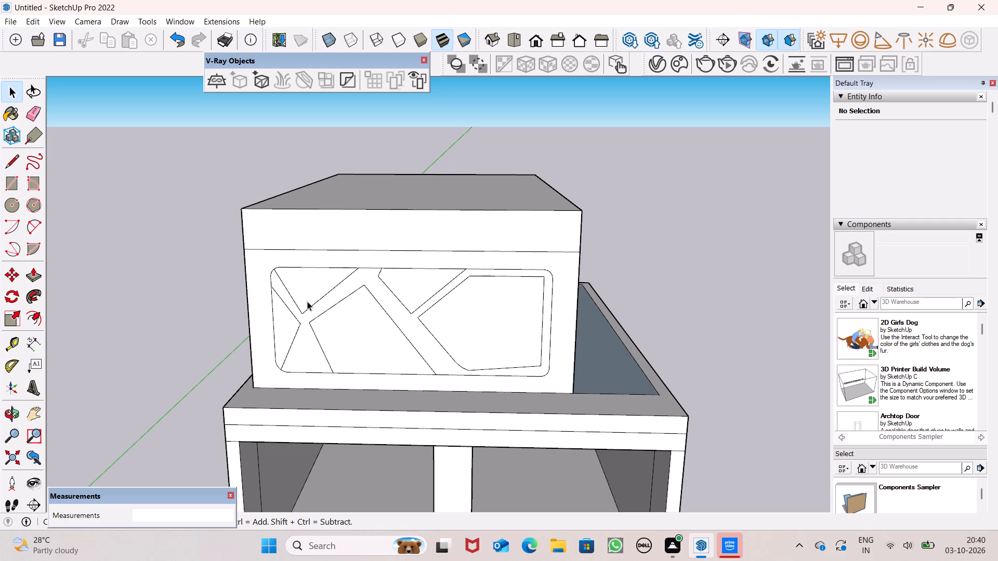
scroll(306, 314, "up", 2)
scroll(307, 312, "down", 3)
middle_click_drag(311, 320, 307, 351)
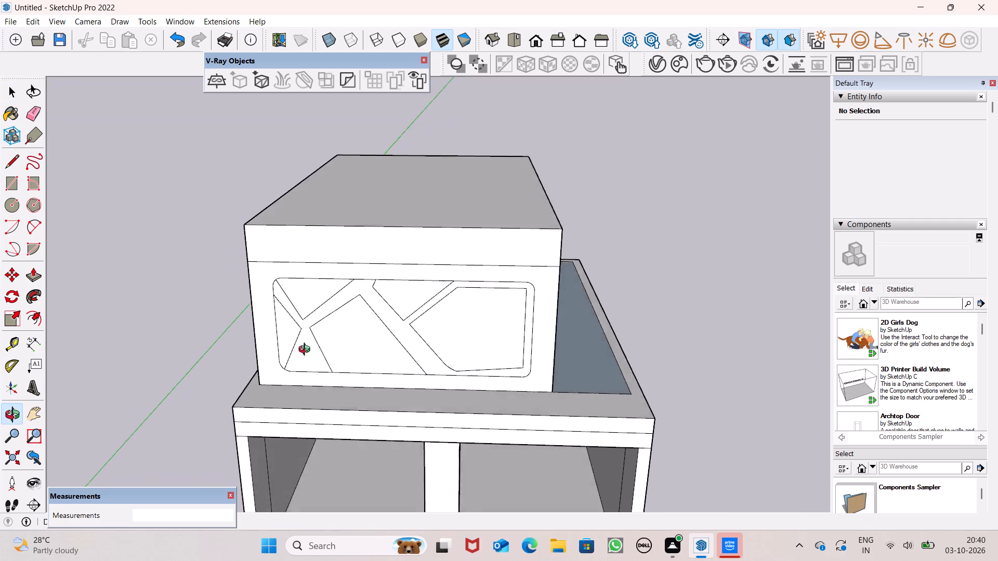
middle_click_drag(307, 351, 311, 332)
Draw a two-point arc across the bottom corner of the upper-left triangle, with a radius of about 4 11/16".
scroll(303, 311, "up", 2)
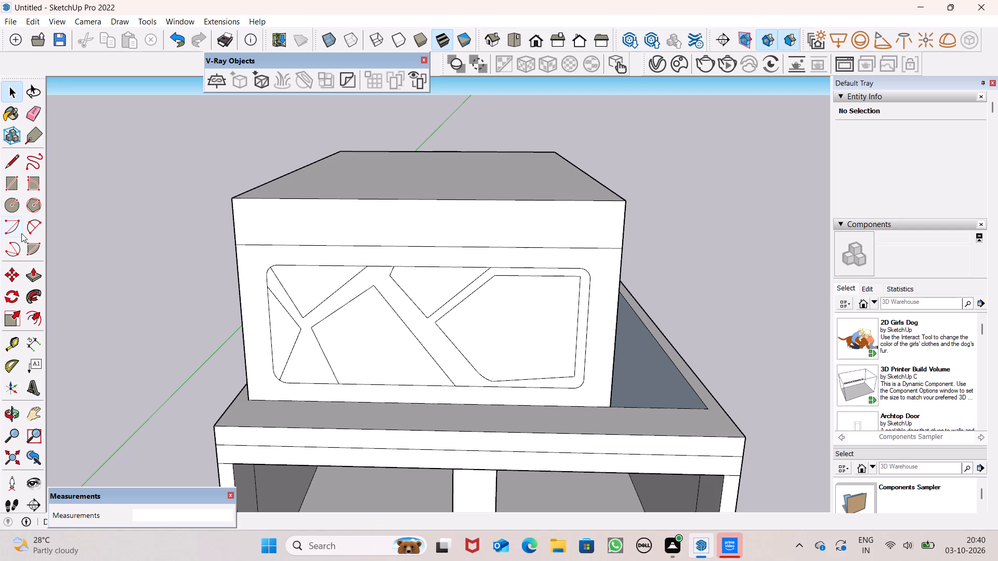
left_click(33, 219)
scroll(257, 303, "up", 4)
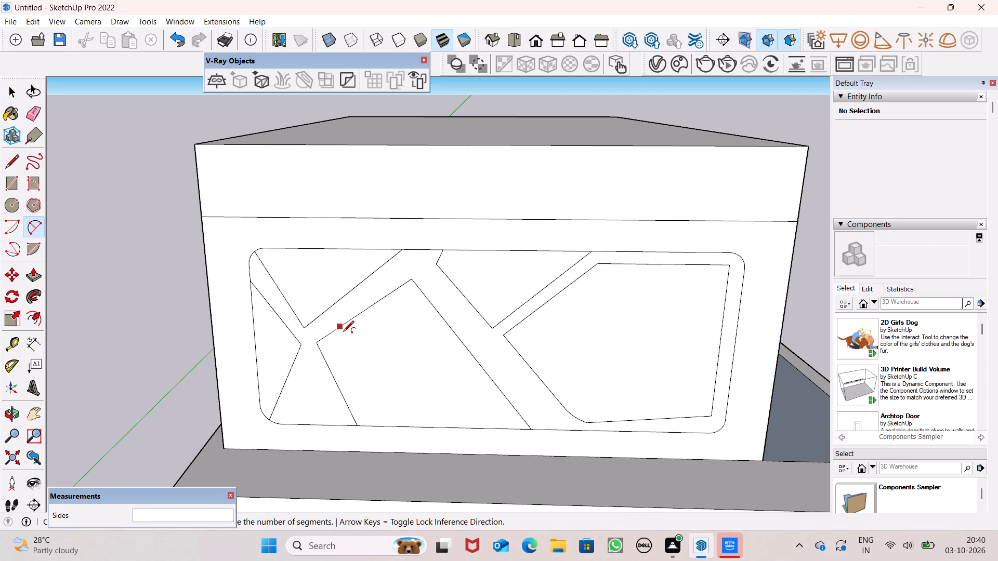
left_click(294, 318)
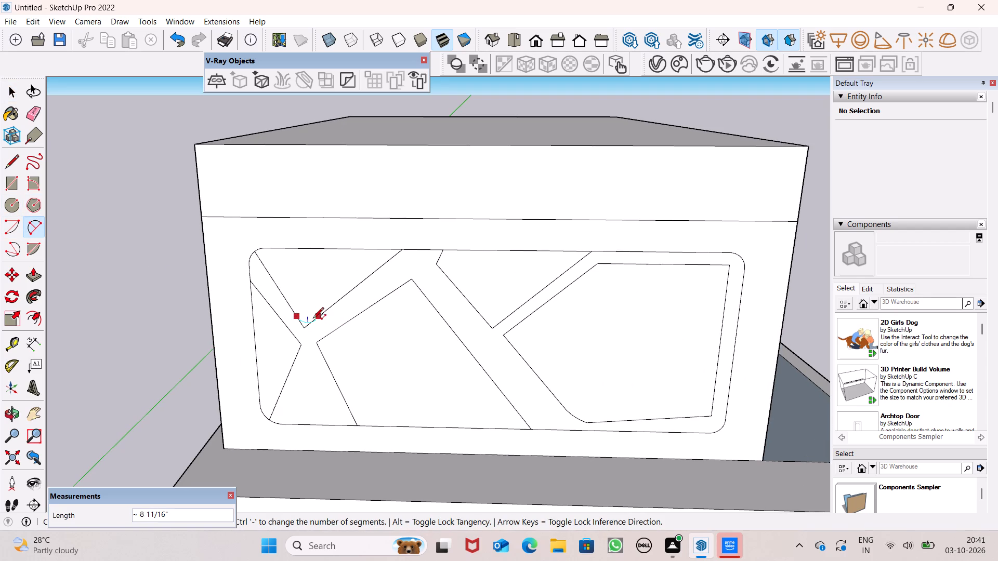
scroll(309, 326, "up", 10)
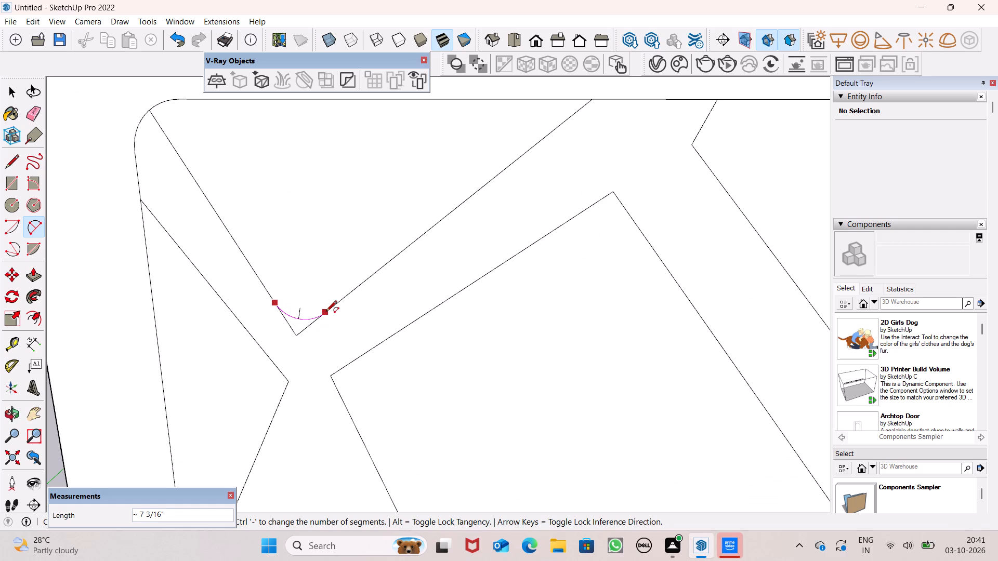
left_click(326, 312)
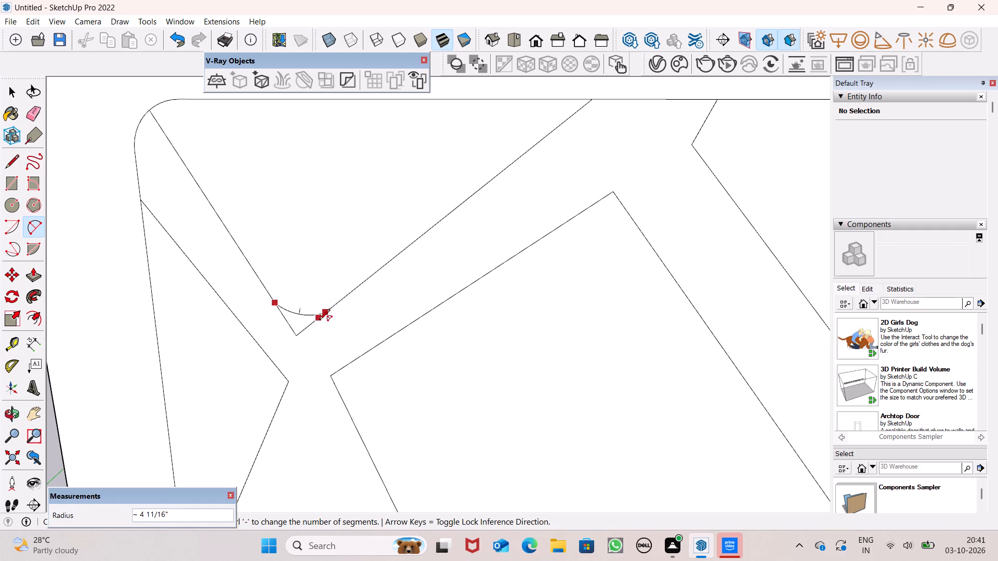
left_click(316, 320)
Draw an arc across the peak of the lower middle shape, joining its two slanted sides with a radius of about 6 1/2".
scroll(317, 292, "down", 8)
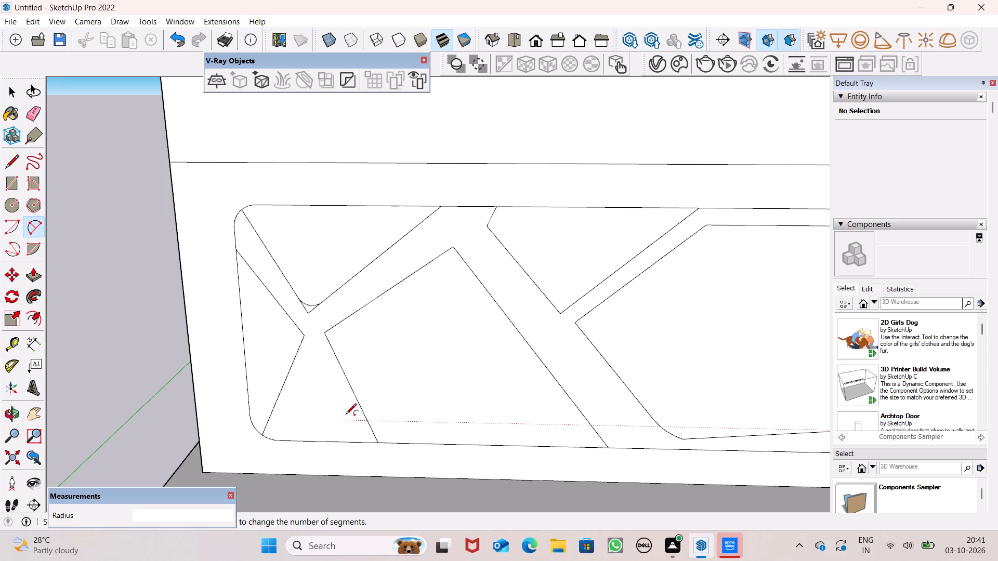
scroll(433, 297, "down", 1)
scroll(433, 297, "up", 2)
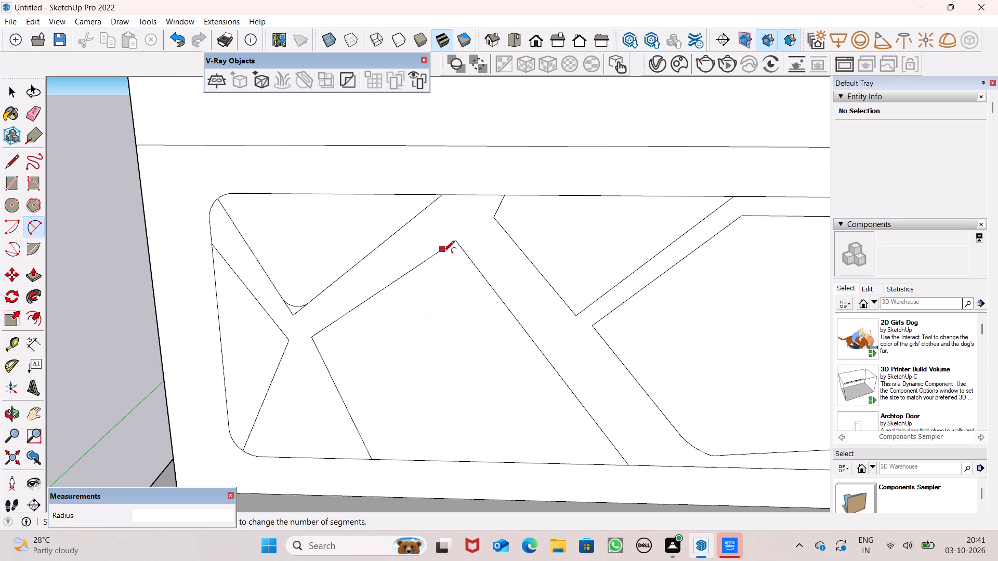
left_click(437, 256)
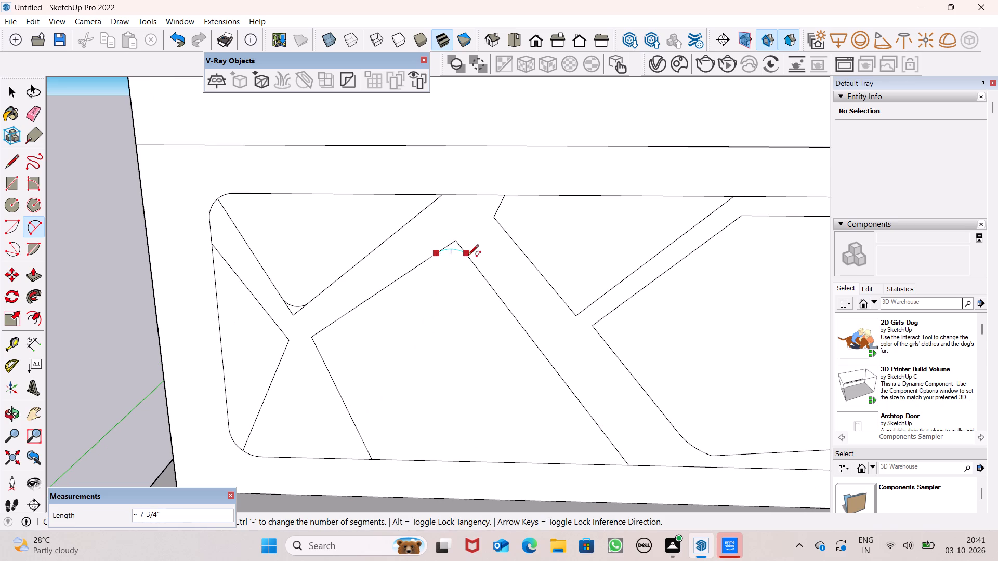
left_click(470, 262)
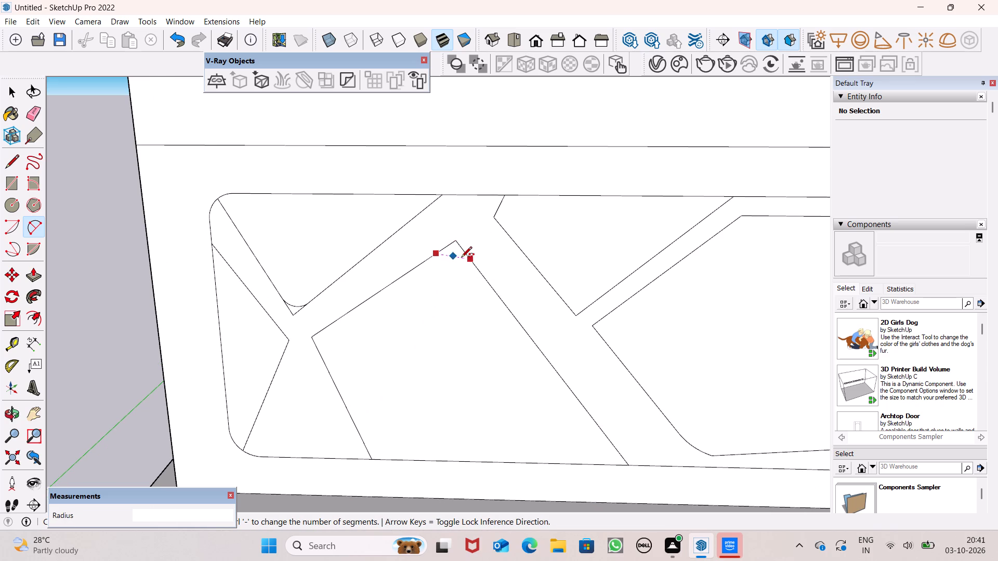
scroll(457, 254, "up", 6)
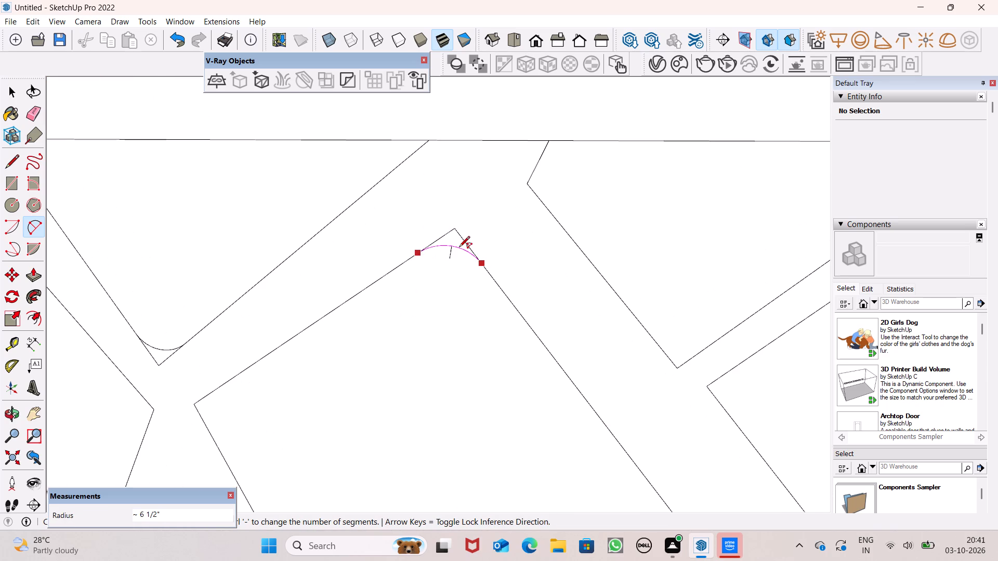
left_click(459, 247)
Draw an arc across the lower middle shape's left corner, with a radius of about 6 5/16".
scroll(226, 387, "down", 4)
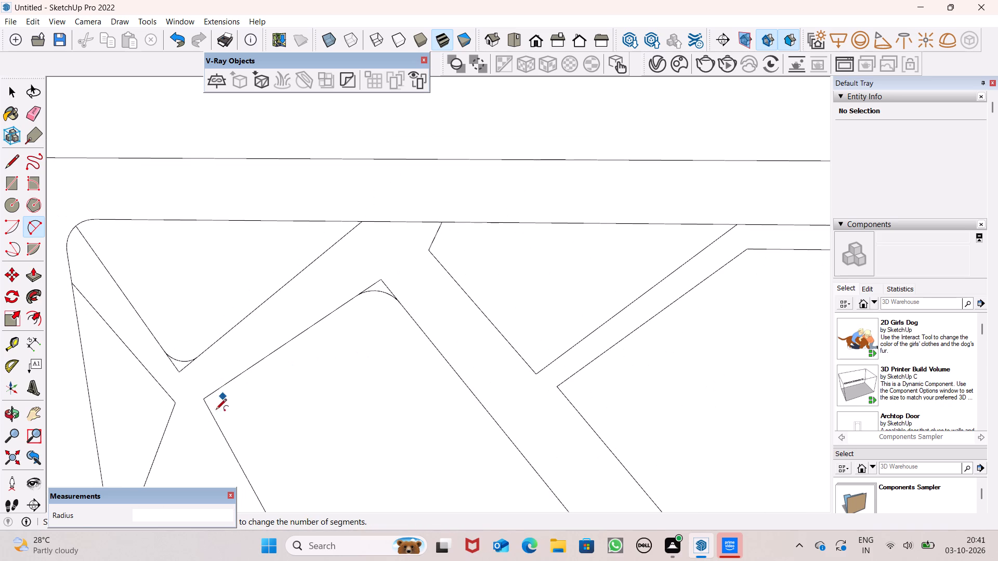
left_click(216, 419)
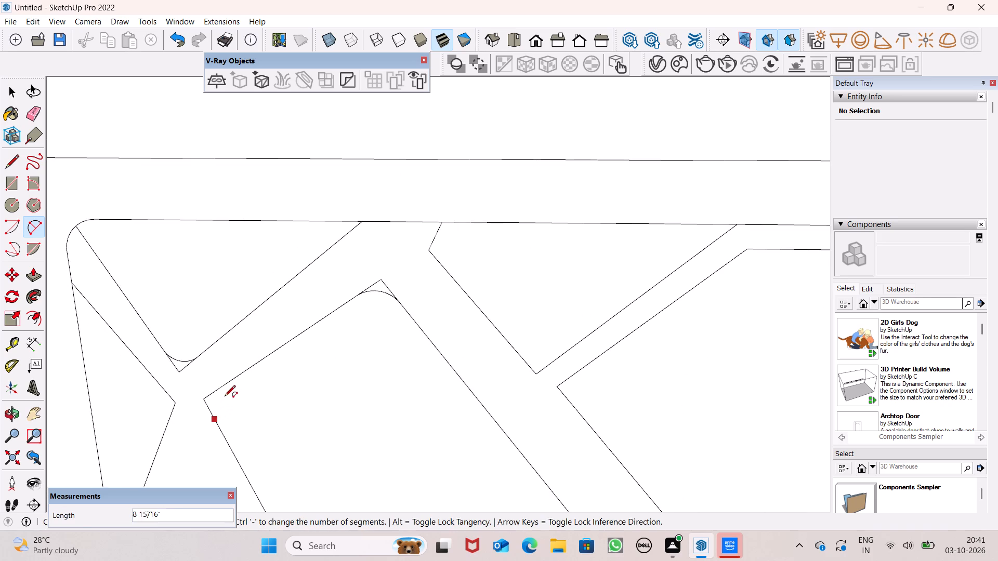
left_click(225, 390)
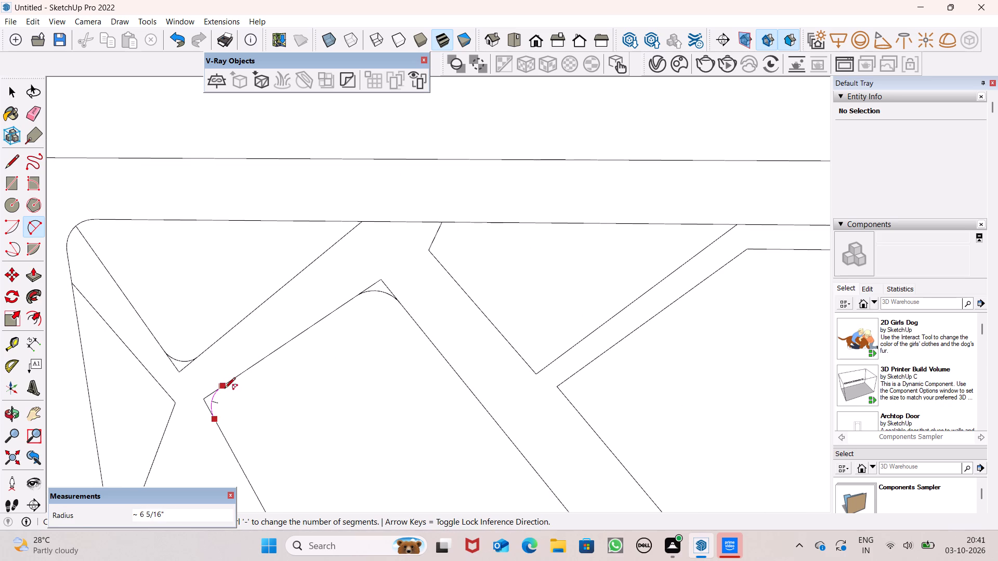
left_click(214, 395)
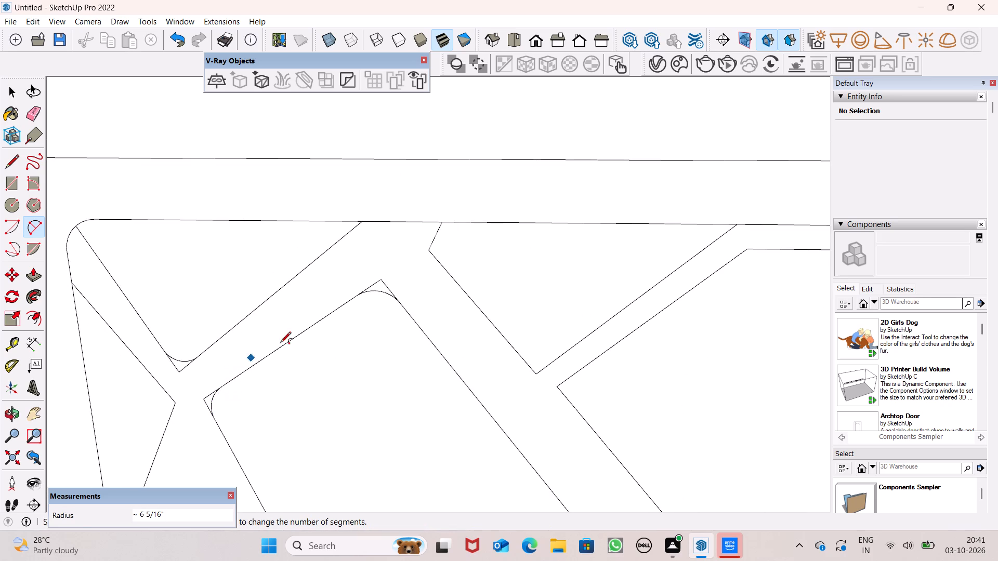
Draw an arc across the bottom corner of the upper middle shape, with a radius of about 6 3/8".
scroll(295, 335, "down", 8)
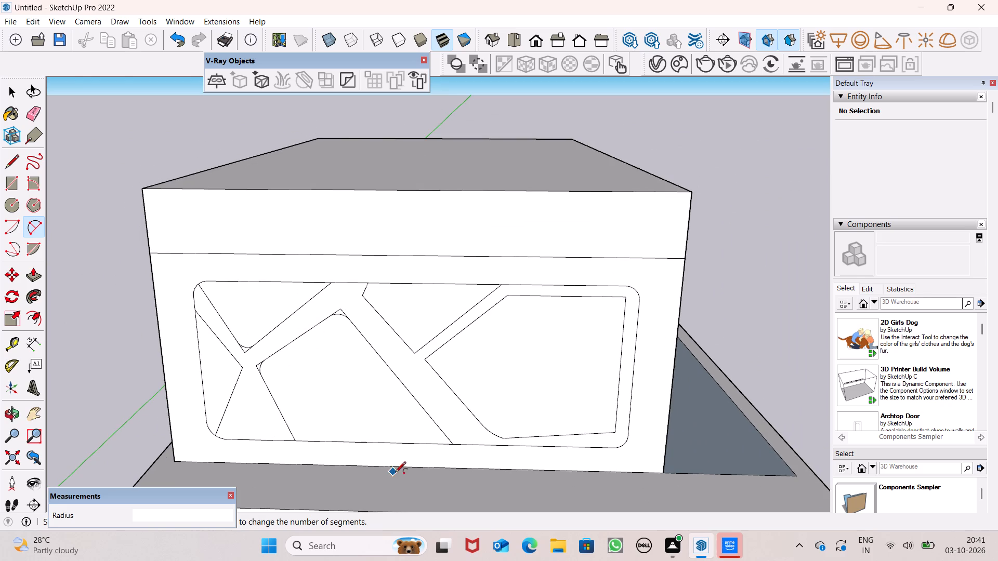
scroll(430, 355, "up", 8)
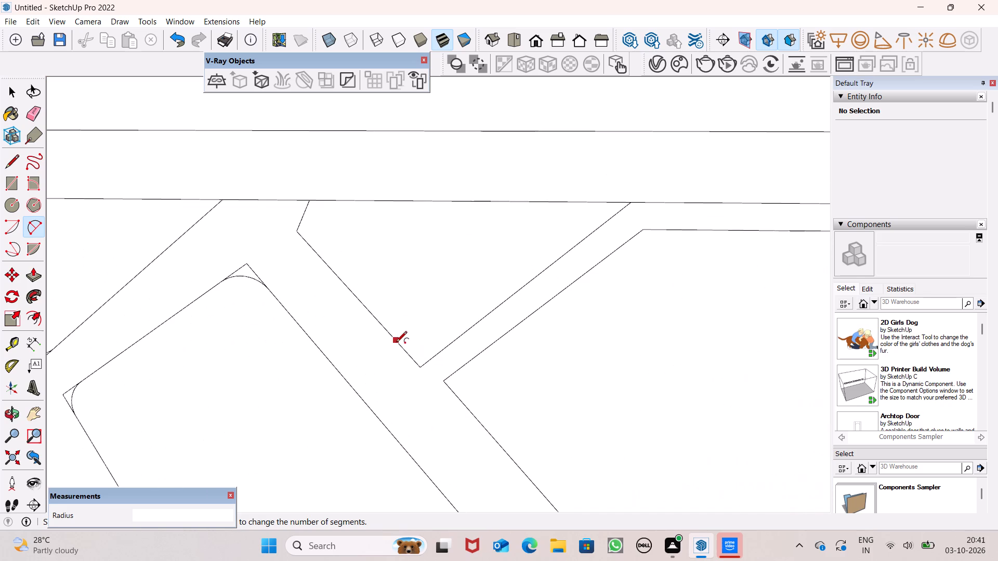
left_click(397, 343)
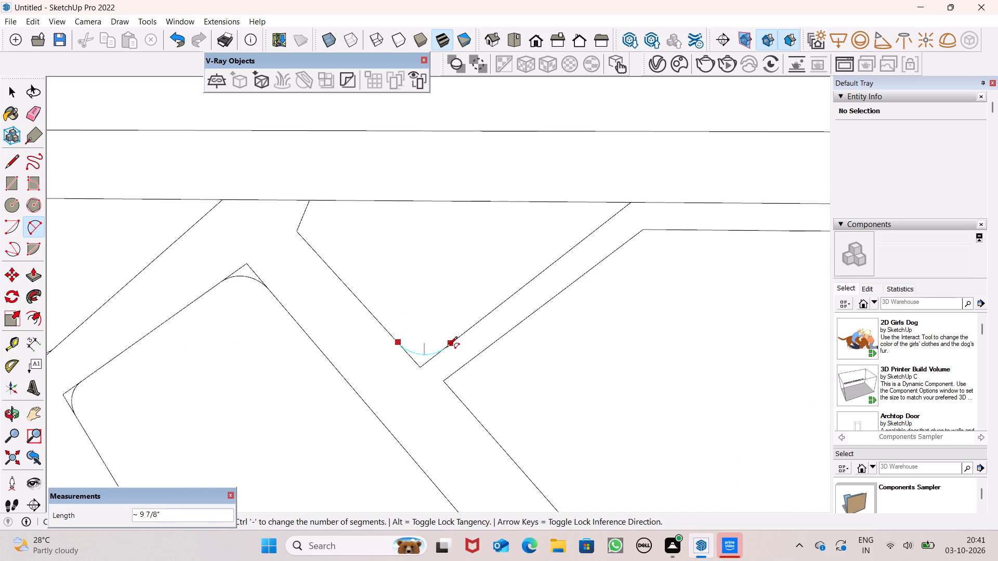
scroll(441, 346, "up", 4)
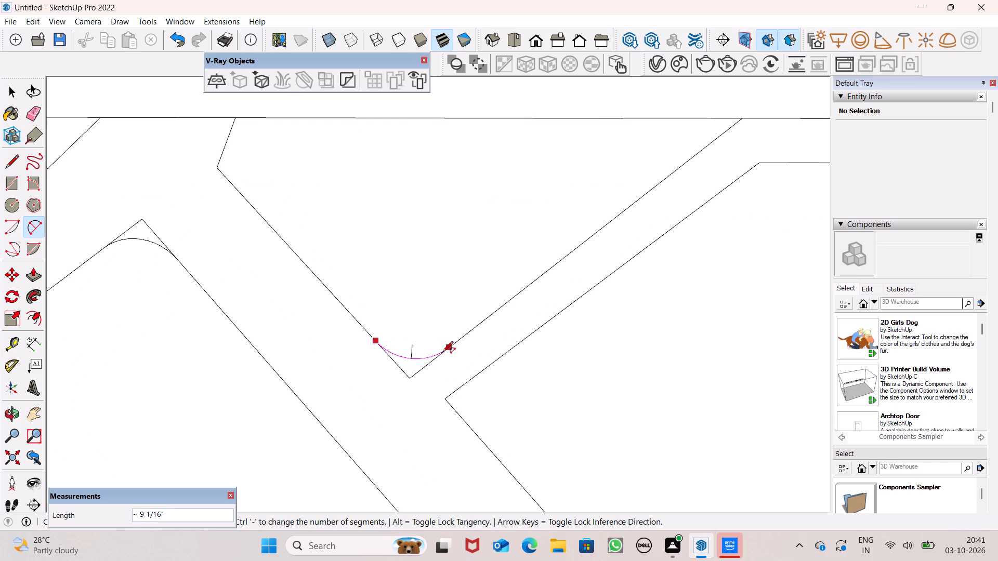
left_click(442, 352)
left_click(434, 357)
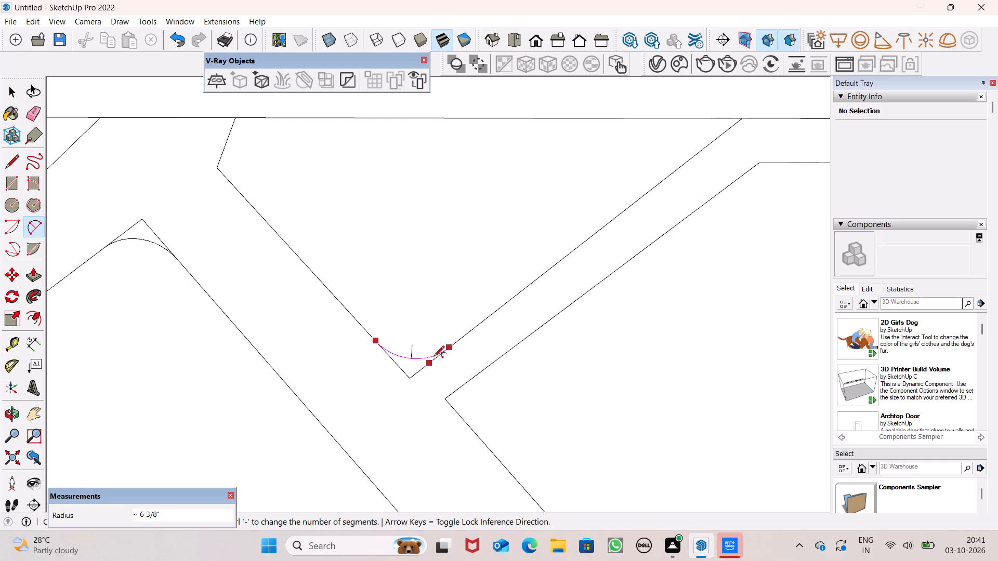
Draw an arc across the right-hand shape's upper-left corner, from the slanted side to the top line, with a radius of about 1' 2 9/16".
scroll(423, 306, "down", 10)
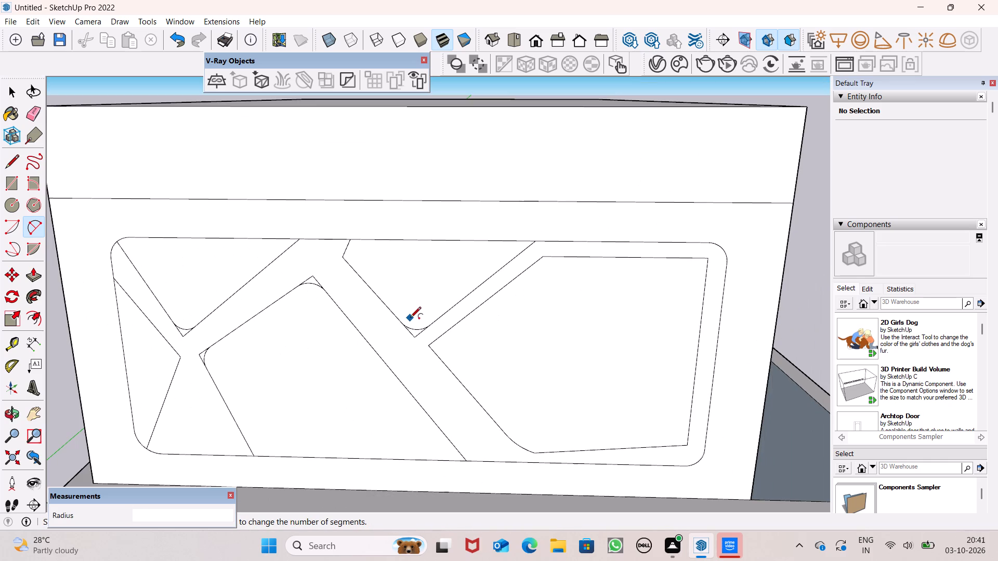
scroll(555, 263, "up", 6)
scroll(518, 262, "down", 1)
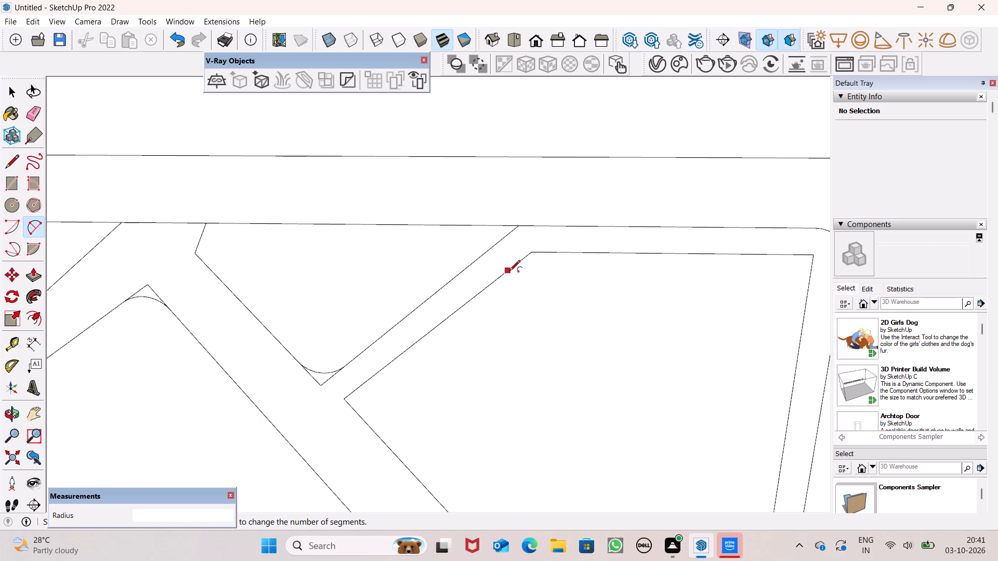
left_click(509, 272)
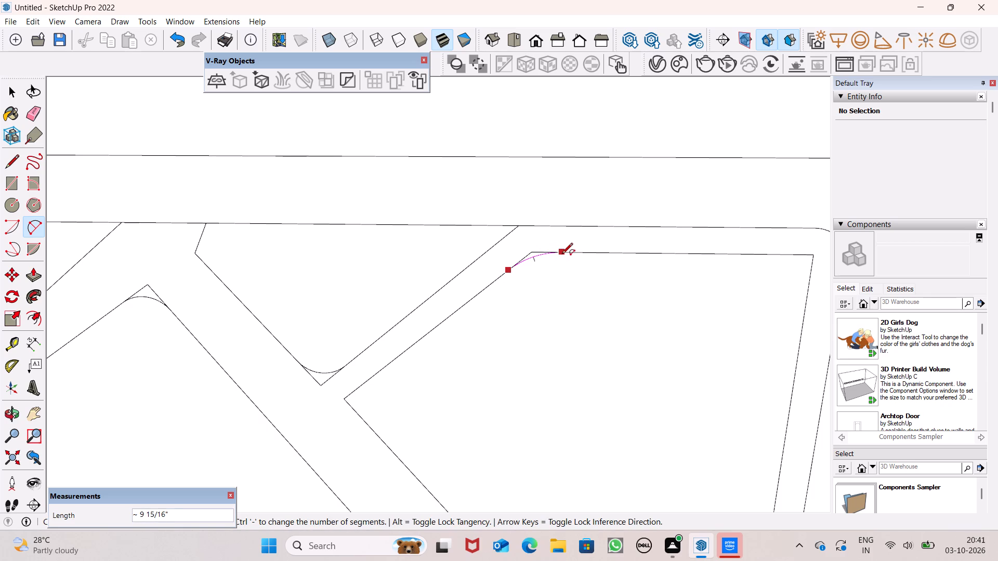
left_click(562, 253)
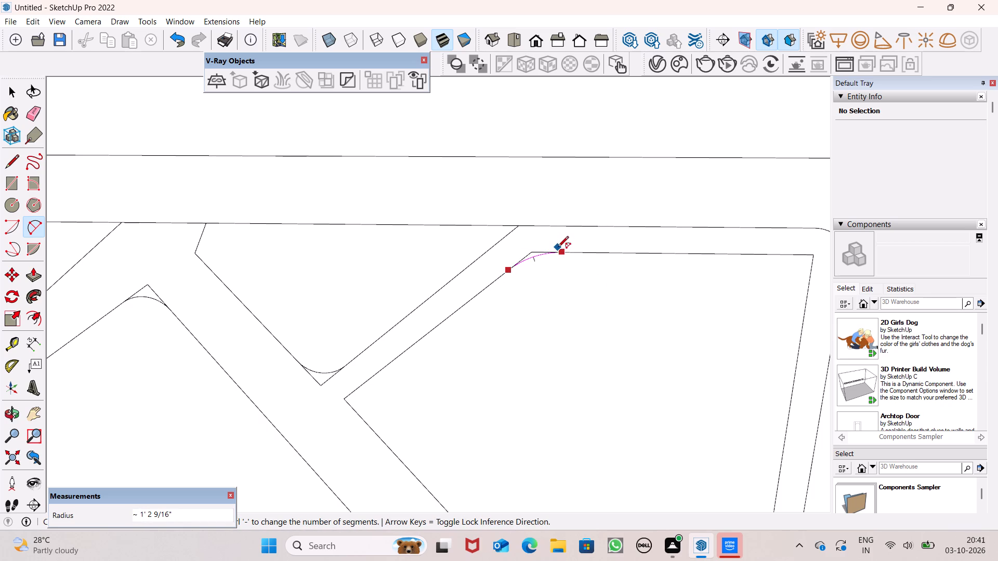
left_click(559, 249)
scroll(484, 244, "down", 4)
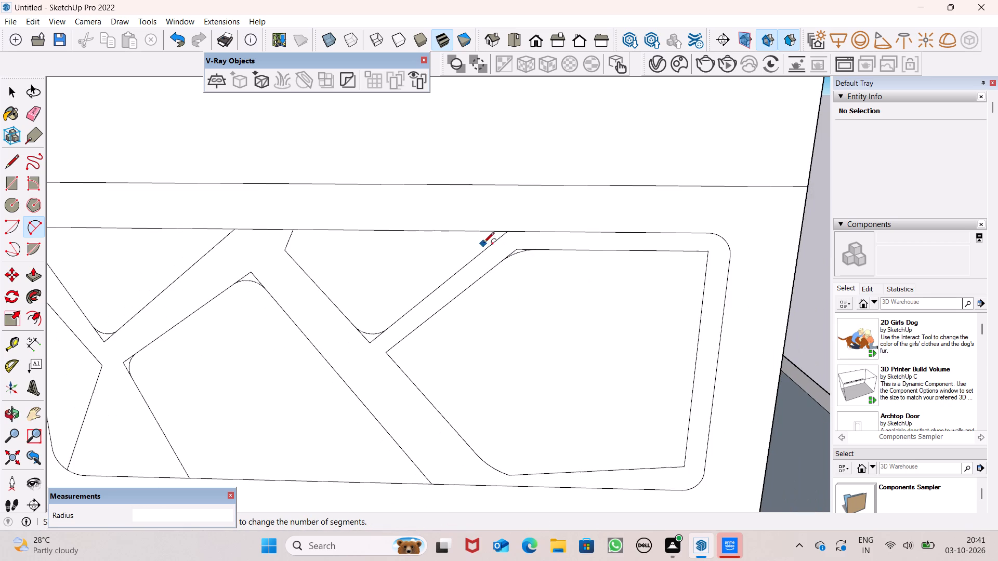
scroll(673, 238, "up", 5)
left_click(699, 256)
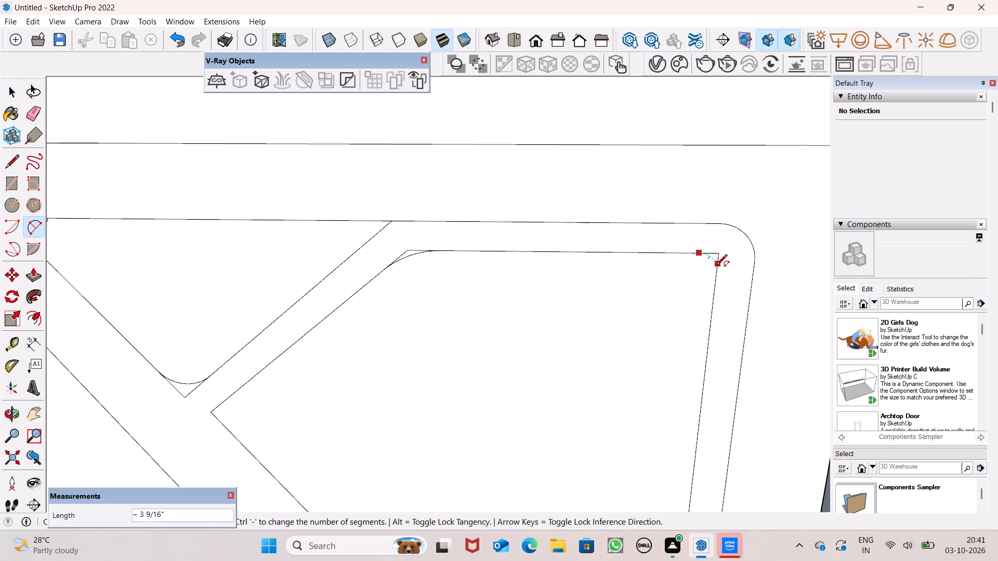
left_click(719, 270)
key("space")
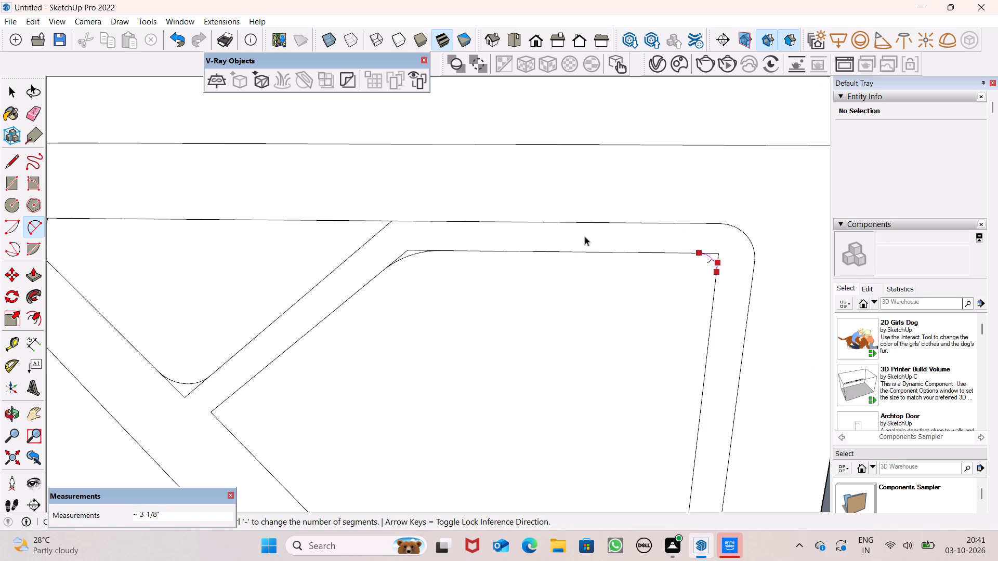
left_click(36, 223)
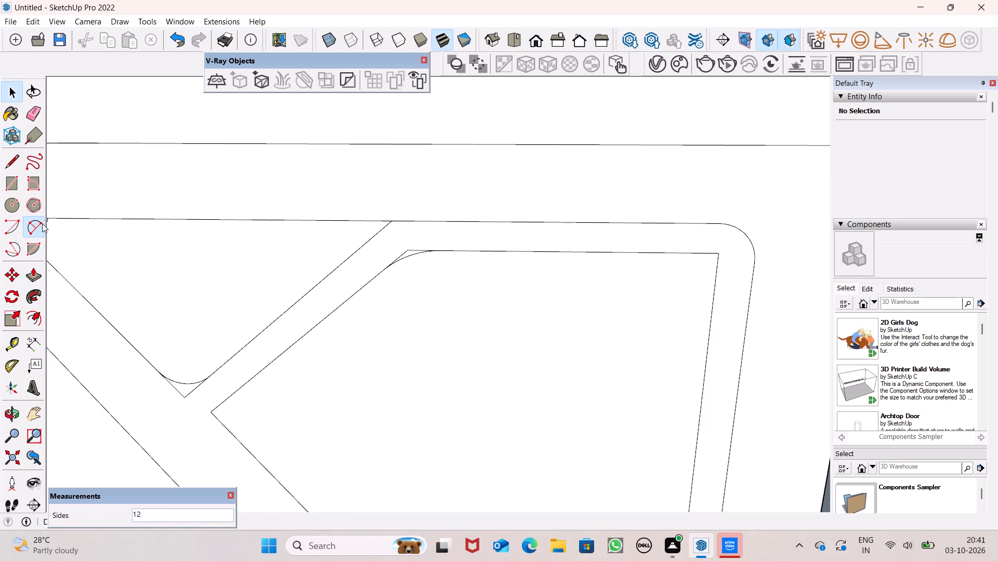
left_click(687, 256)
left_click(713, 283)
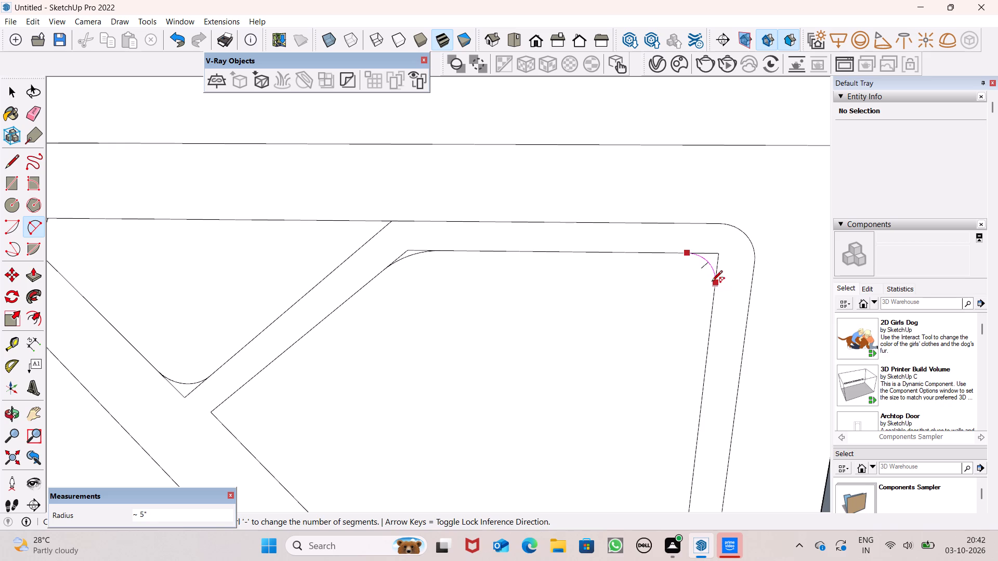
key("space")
Draw an arc across the right-hand shape's upper-right corner, from its top line to its right side.
left_click(33, 221)
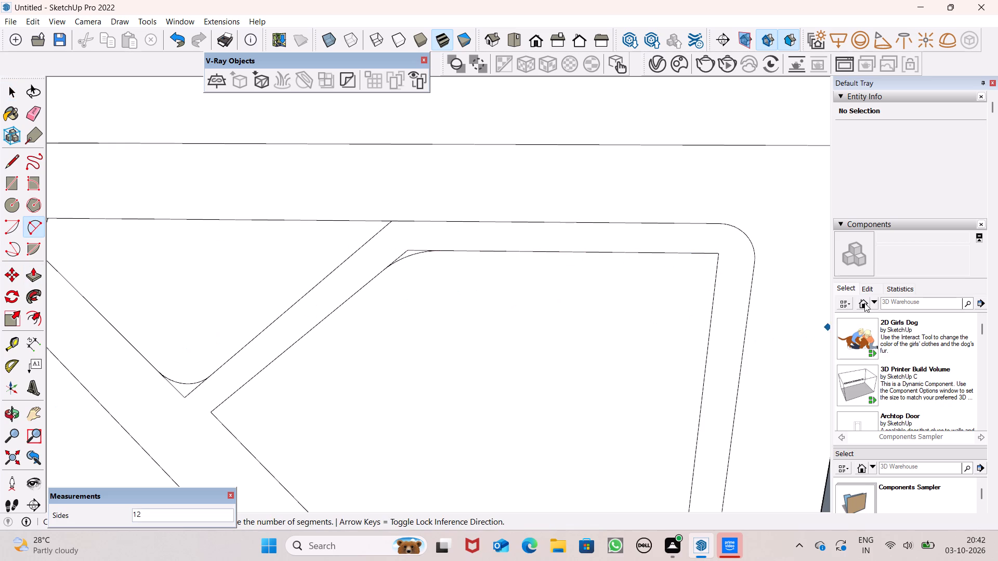
left_click(692, 255)
left_click(719, 278)
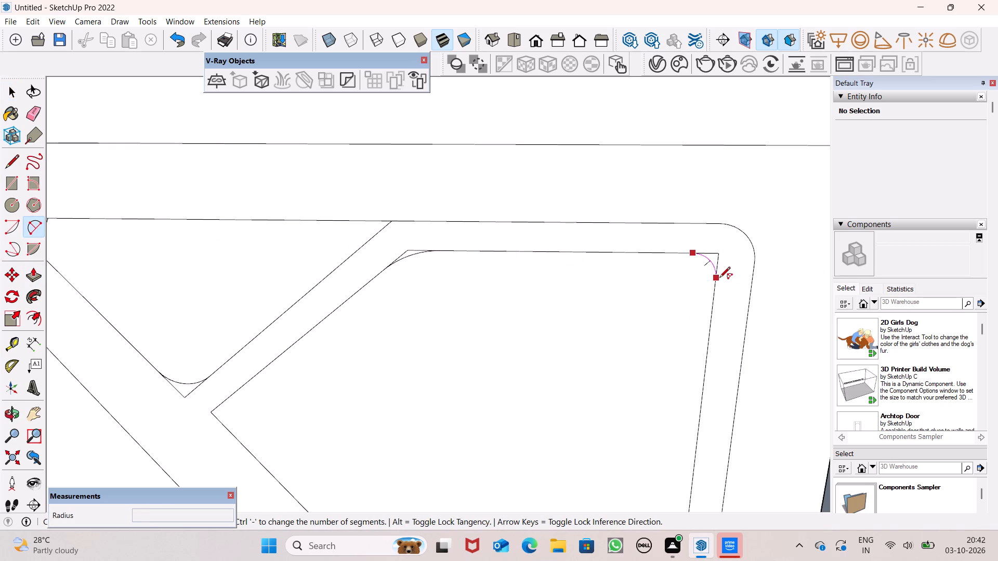
scroll(708, 274, "up", 3)
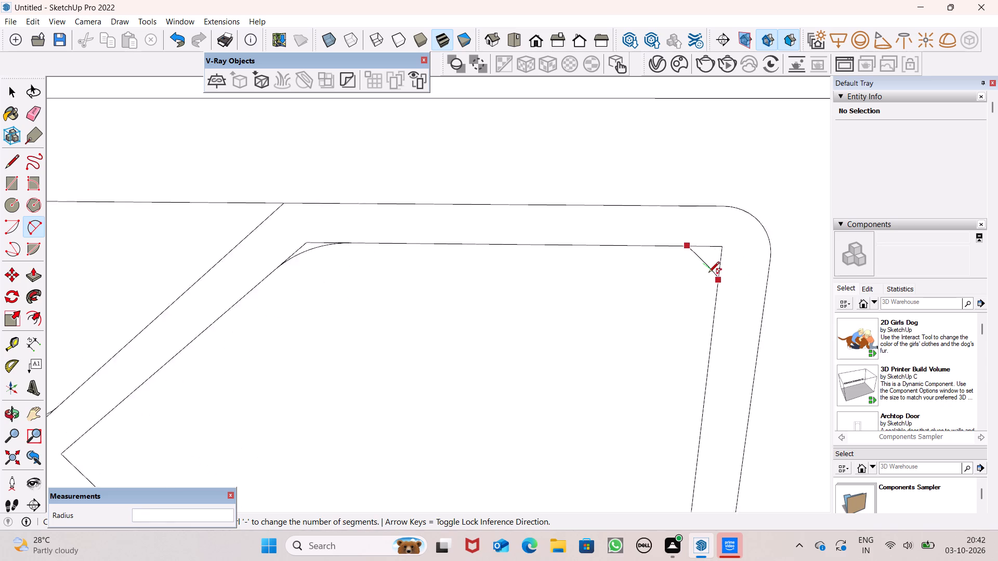
scroll(708, 273, "up", 4)
left_click(726, 261)
key("space")
Erase the sharp corner lines left outside the arcs at the lower middle shape's peak and the upper middle shape's bottom.
scroll(610, 288, "down", 3)
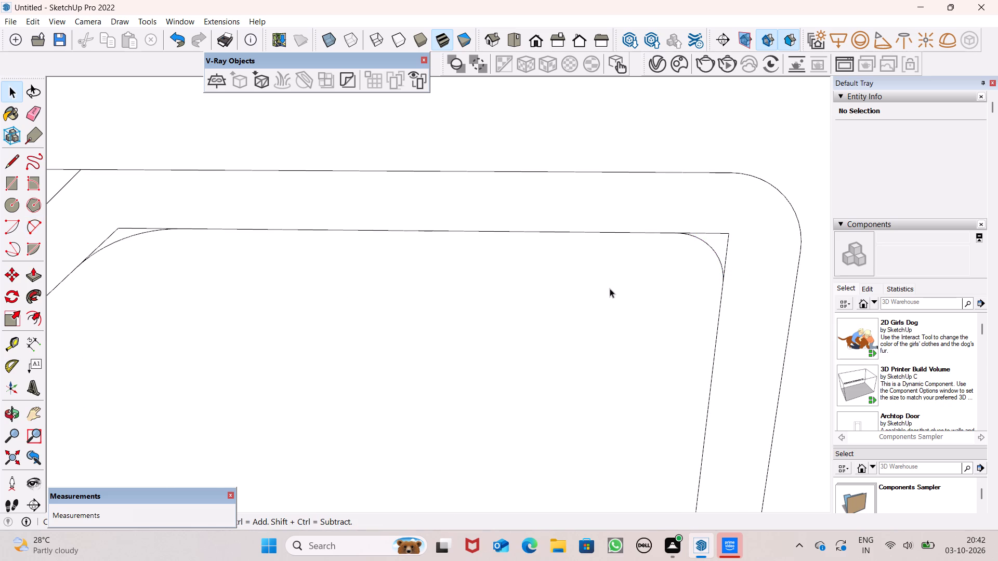
scroll(610, 288, "down", 8)
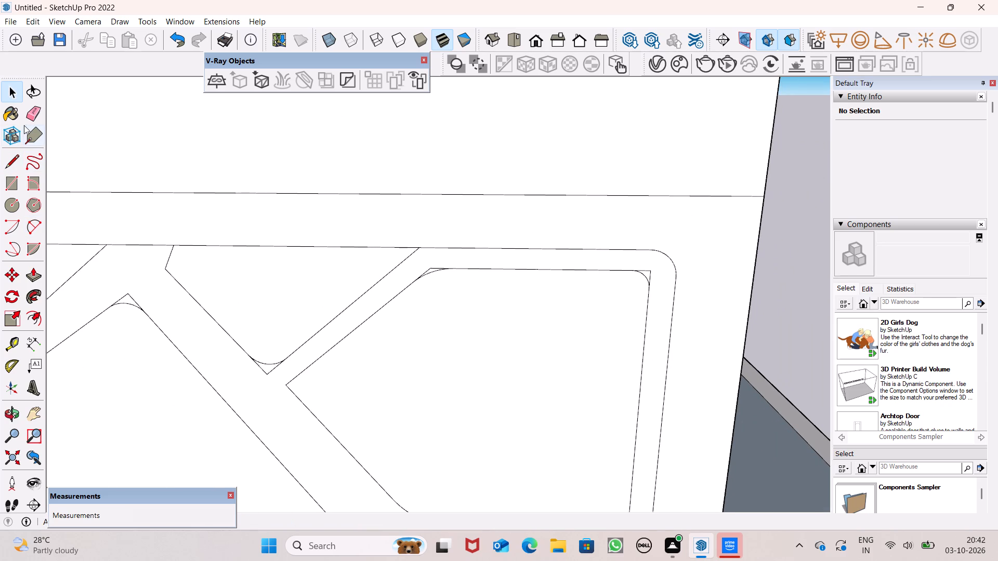
left_click(34, 116)
scroll(126, 309, "up", 13)
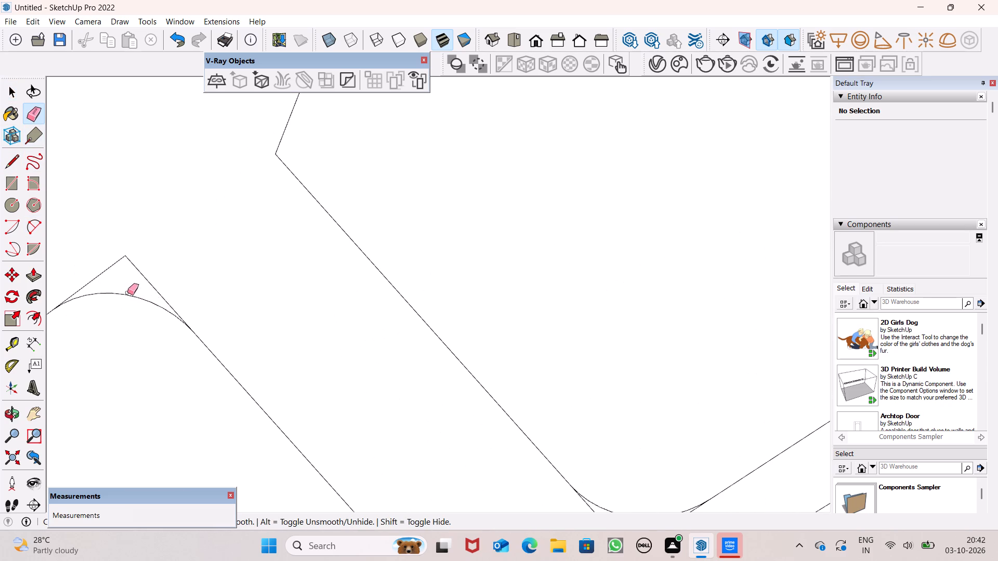
scroll(127, 292, "up", 1)
left_click_drag(109, 259, 139, 270)
scroll(151, 239, "down", 13)
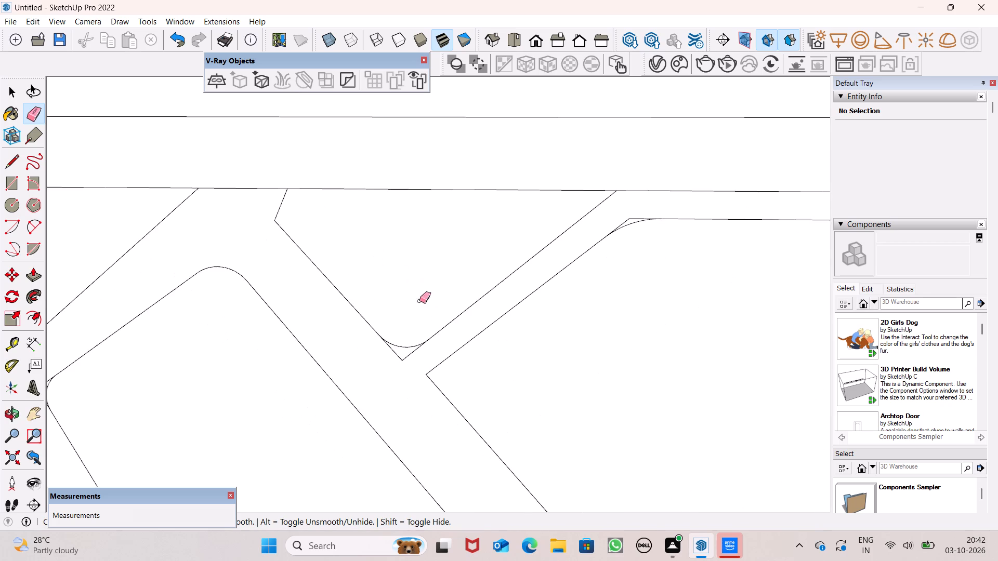
scroll(419, 371, "up", 6)
left_click_drag(396, 325, 400, 331)
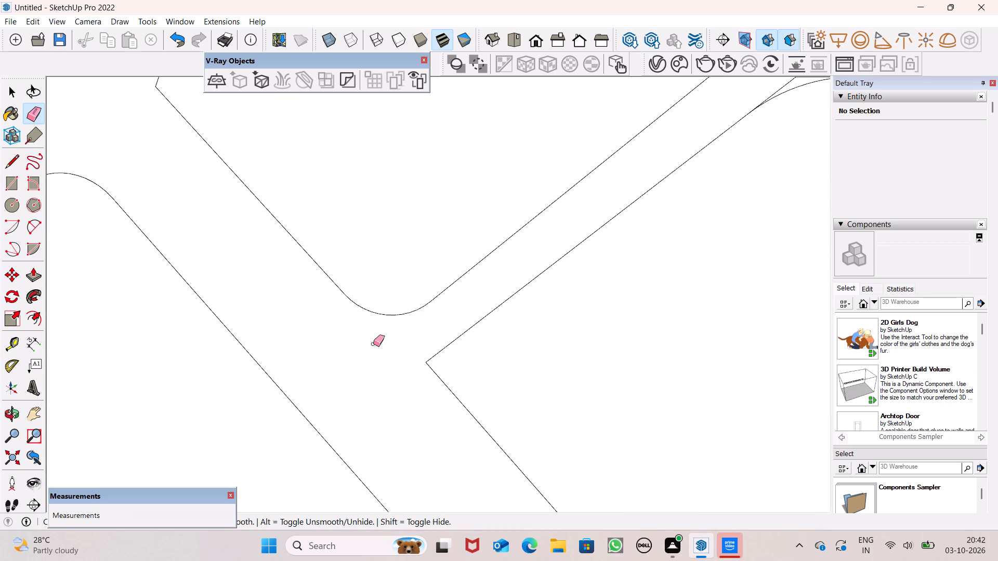
Erase the sharp corner lines left outside the arcs at the right-hand shape's upper-left and upper-right corners.
scroll(361, 399, "down", 14)
scroll(528, 321, "up", 7)
scroll(497, 306, "down", 1)
scroll(419, 355, "up", 7)
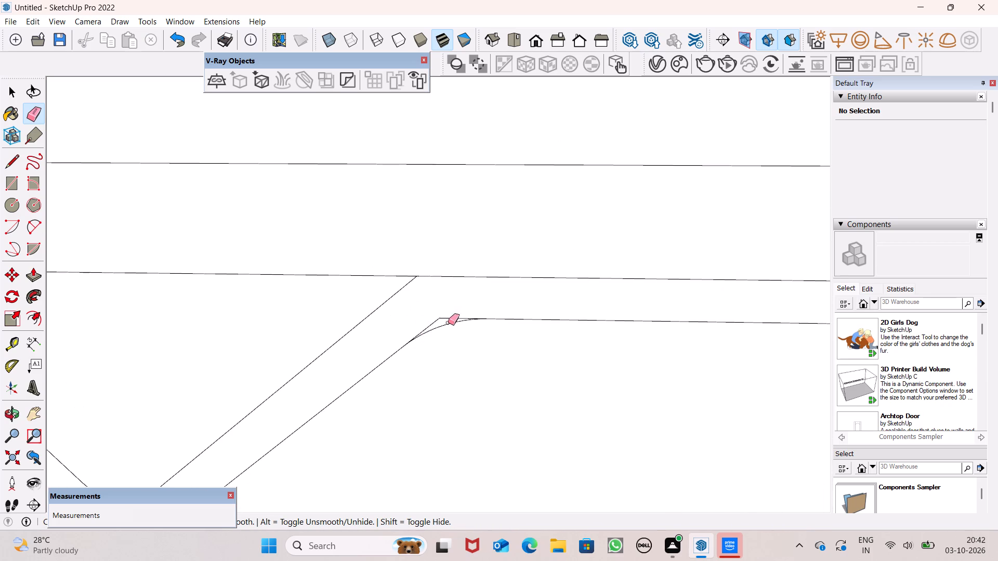
scroll(451, 323, "up", 8)
left_click_drag(406, 315, 445, 300)
scroll(408, 287, "down", 20)
scroll(361, 317, "up", 7)
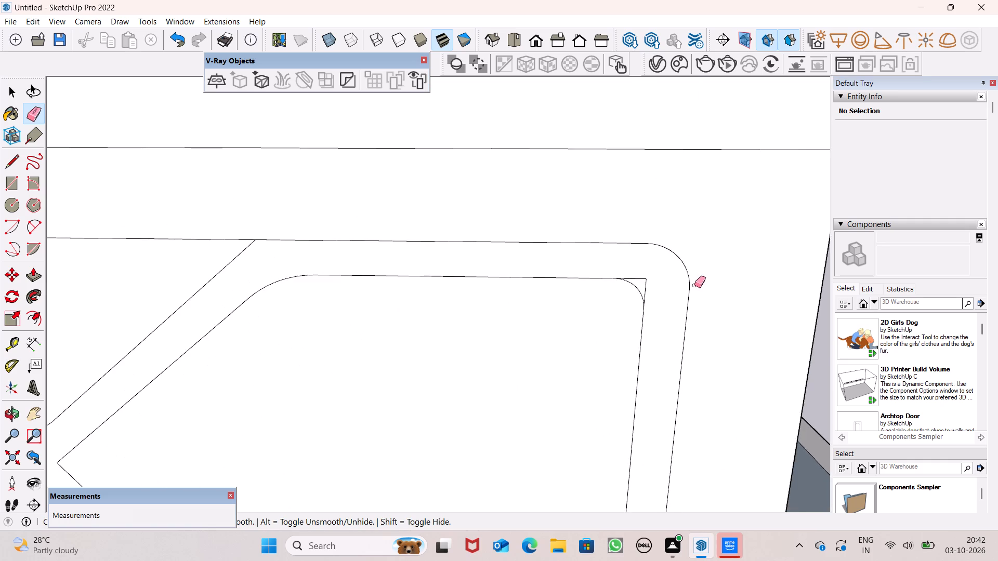
scroll(694, 285, "up", 6)
left_click_drag(600, 272, 610, 289)
Erase the sharp corner lines left outside the arcs at the upper-left shape's bottom and the lower middle shape's left corner.
scroll(619, 244, "down", 7)
scroll(621, 245, "up", 1)
scroll(761, 163, "down", 10)
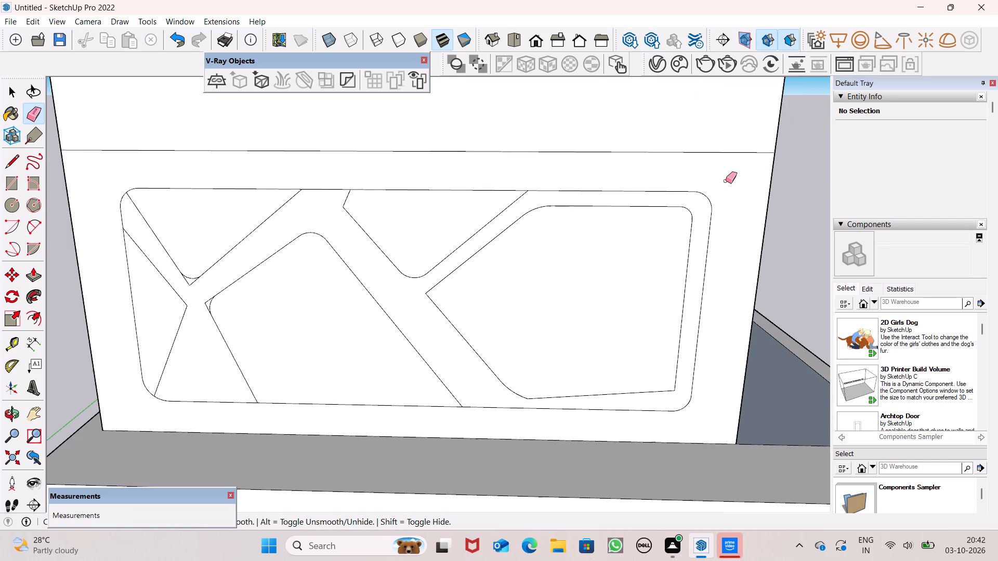
scroll(726, 181, "down", 2)
scroll(275, 324, "up", 6)
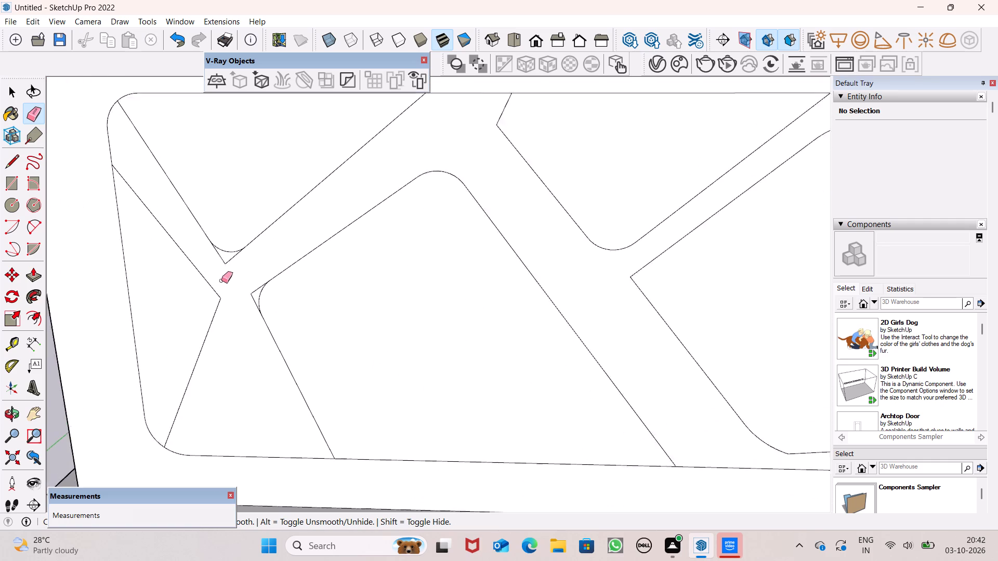
scroll(221, 280, "up", 7)
left_click_drag(217, 252, 238, 255)
left_click_drag(278, 307, 273, 338)
scroll(354, 308, "down", 7)
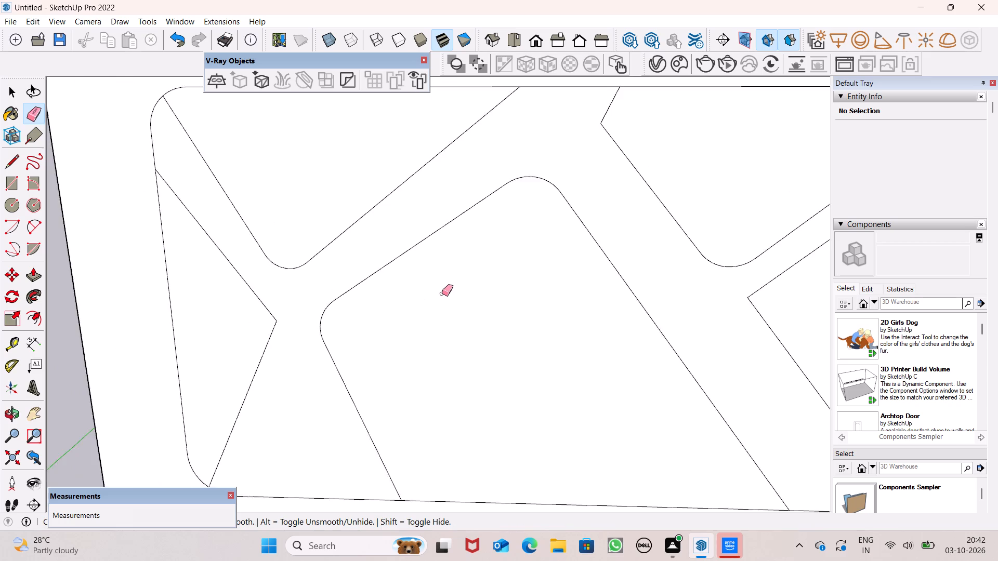
scroll(442, 293, "down", 6)
key("space")
Draw an arc across the inner corner of the triangular shape at the panel's left edge, joining its two slanted sides.
scroll(464, 297, "down", 6)
scroll(508, 241, "up", 1)
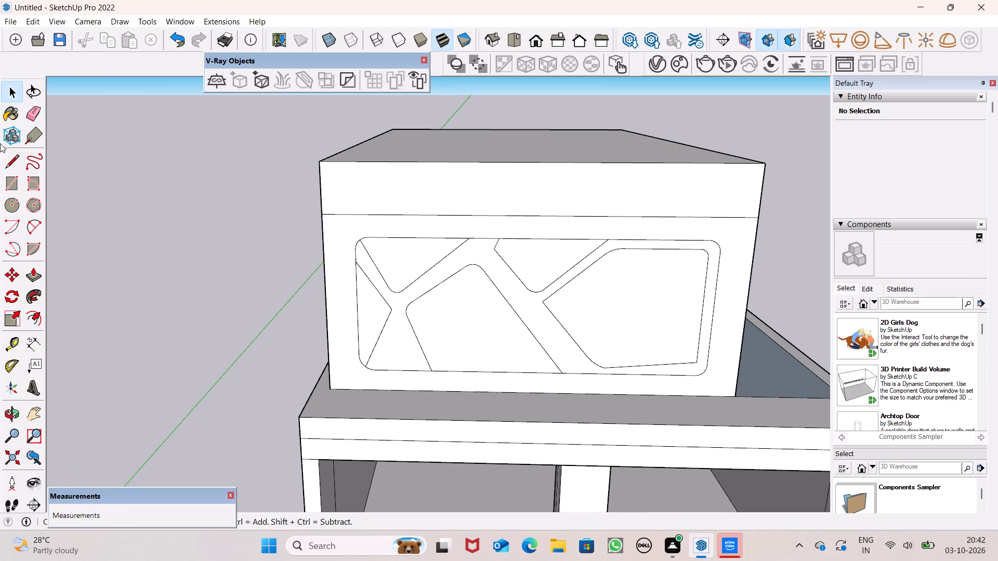
left_click(31, 227)
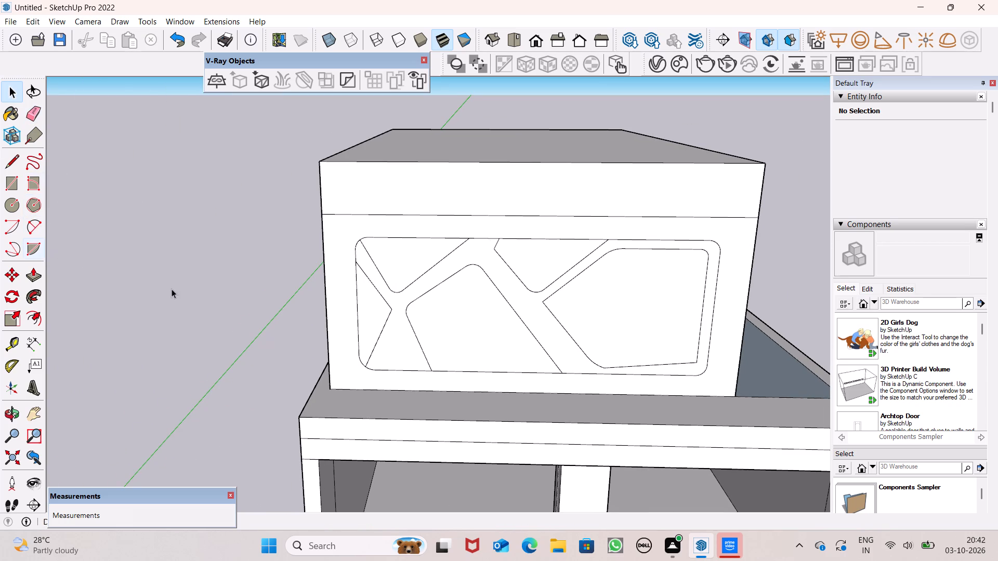
left_click(25, 226)
scroll(389, 329, "up", 5)
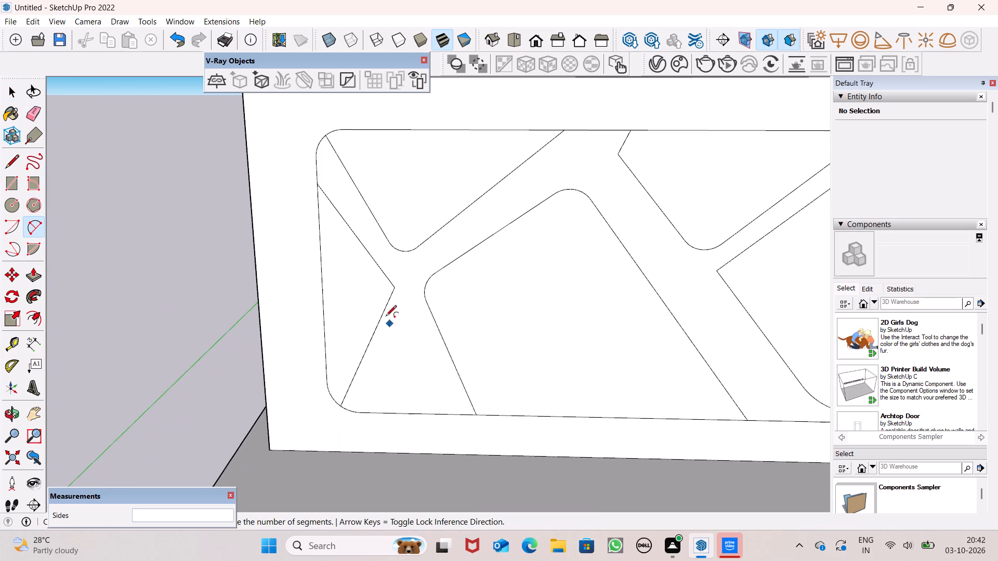
scroll(386, 317, "up", 9)
left_click(389, 265)
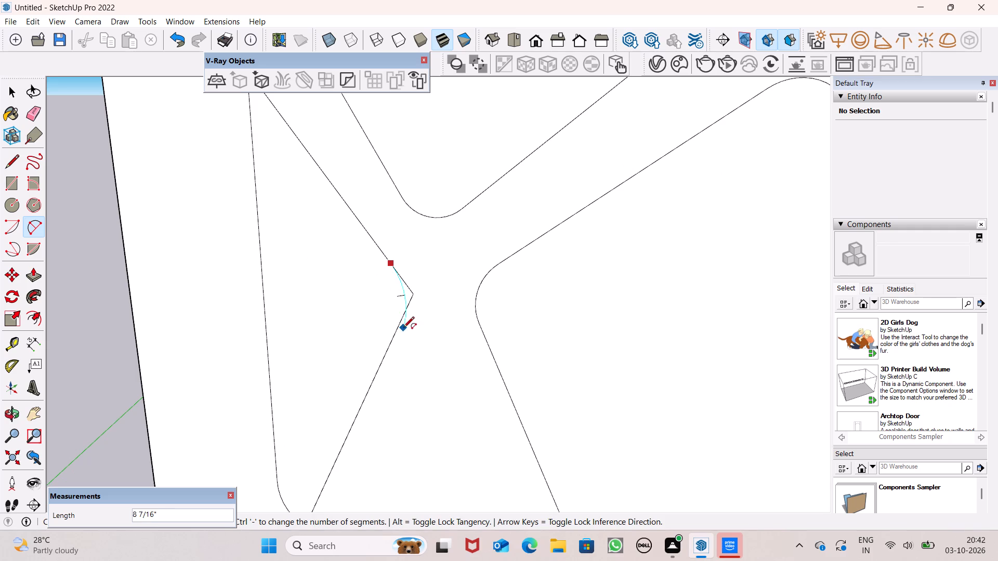
left_click(395, 328)
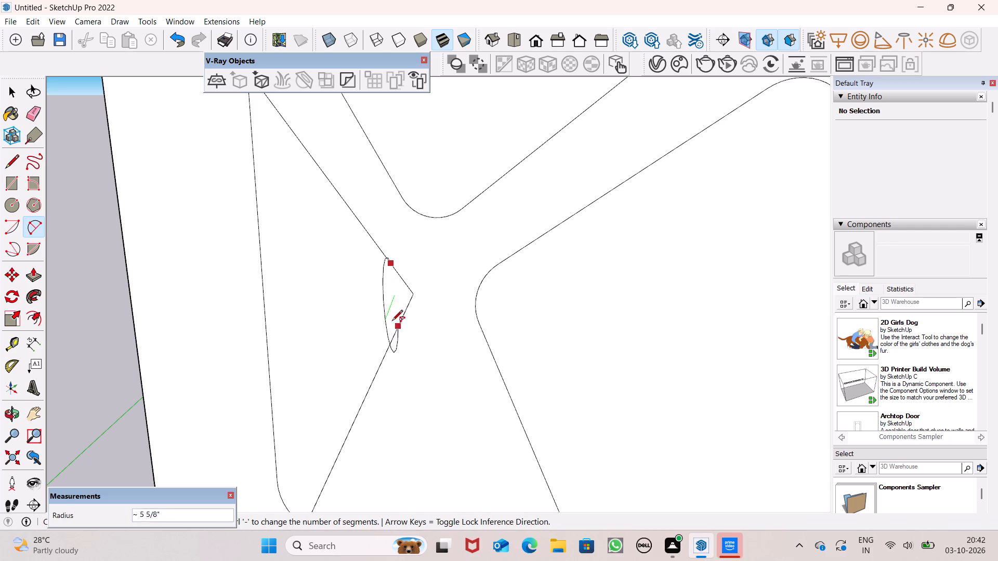
left_click(405, 315)
Draw an arc across the upper middle shape's left corner, with a radius of about 4 13/16".
scroll(420, 365, "down", 7)
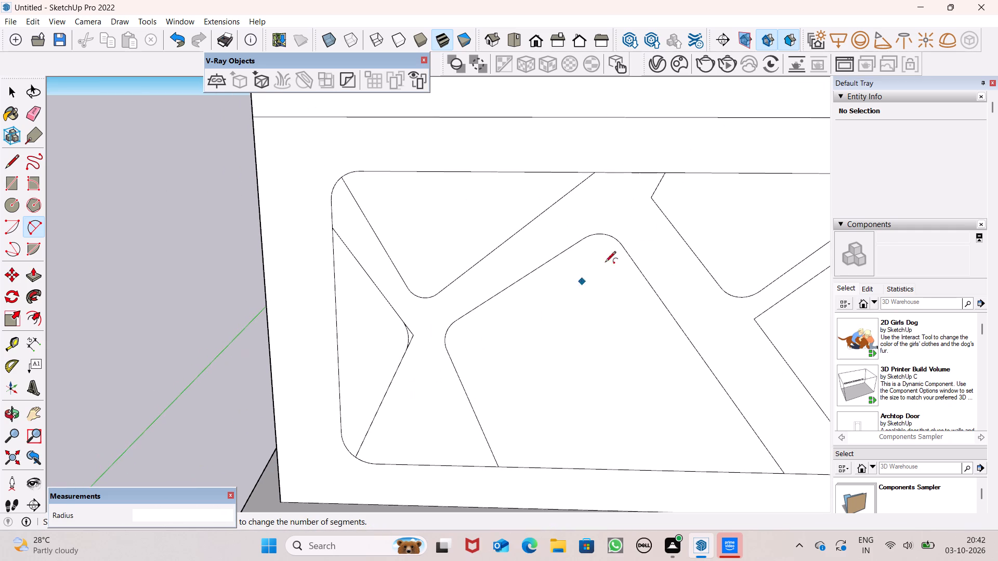
scroll(661, 185, "up", 8)
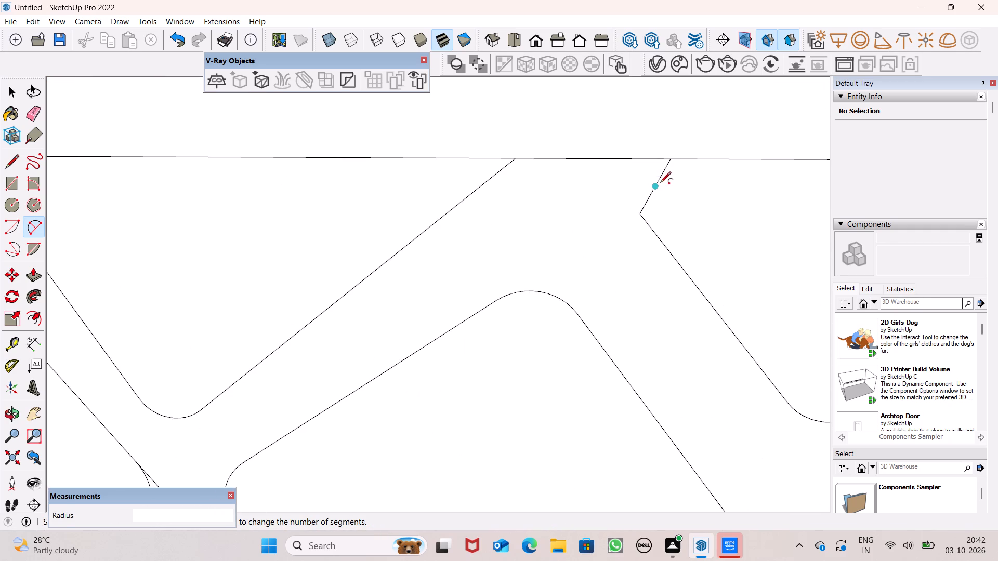
left_click(654, 187)
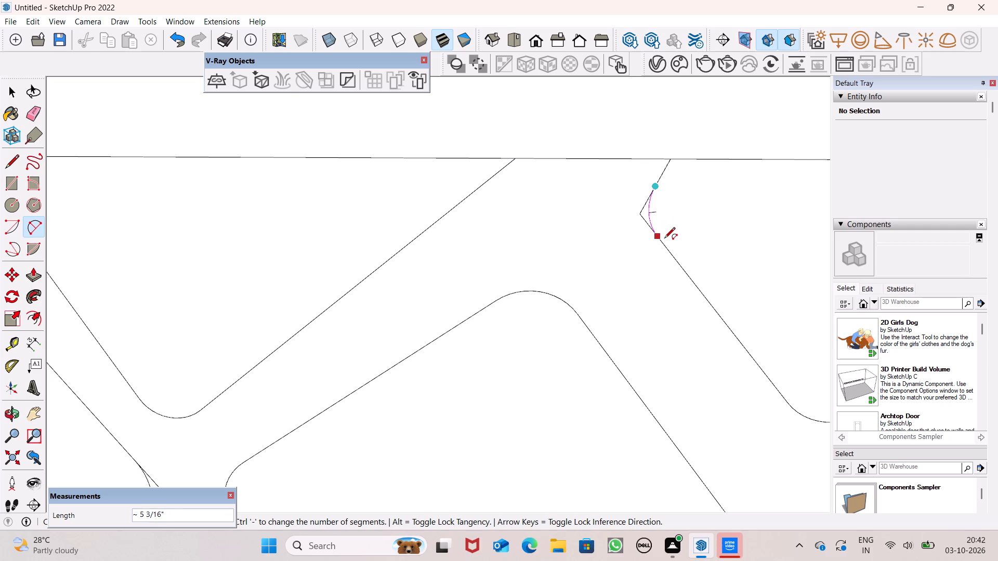
left_click(660, 235)
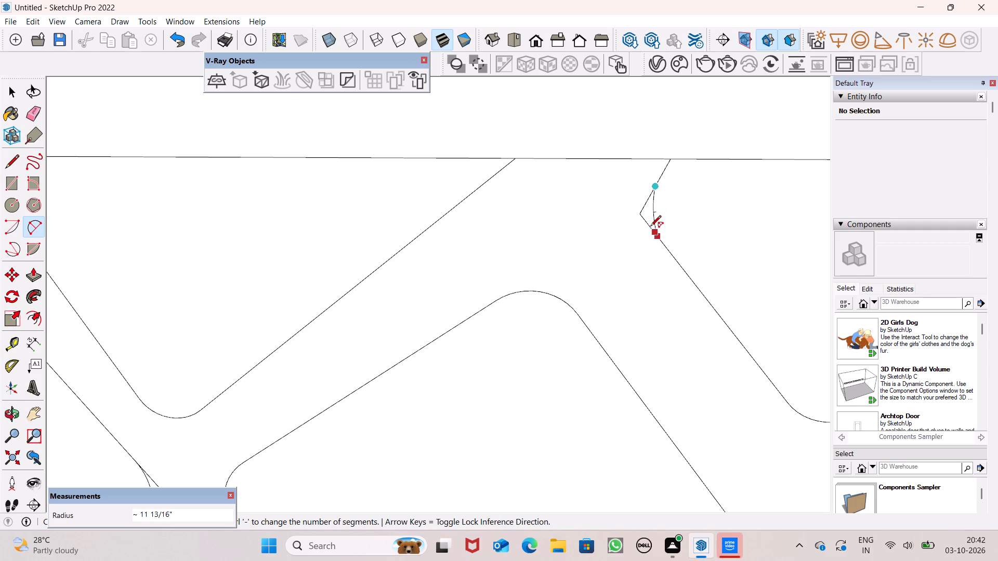
scroll(650, 227, "up", 6)
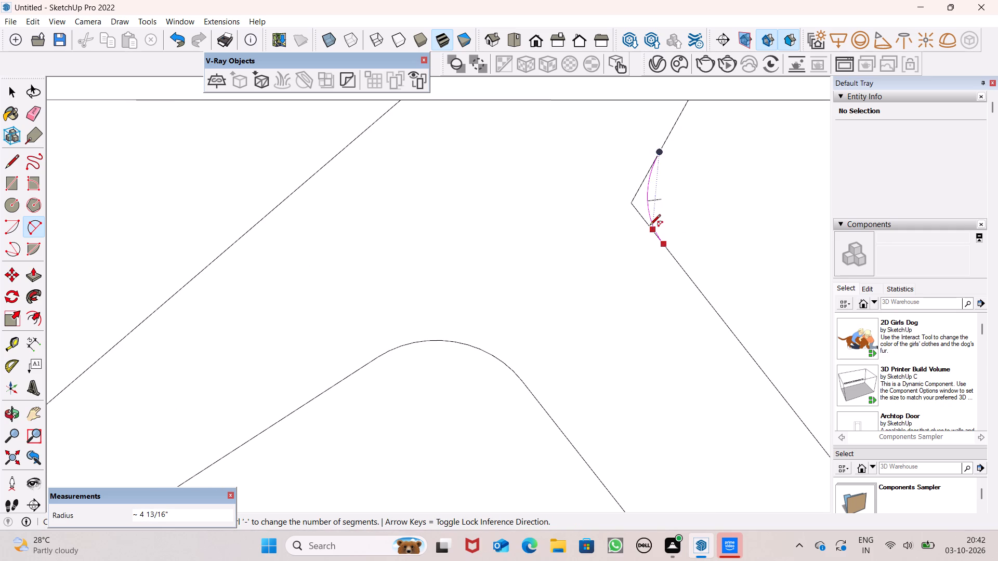
left_click(650, 226)
key("space")
Erase the sharp corner lines left outside the arc at the upper middle shape's left corner.
scroll(236, 216, "down", 4)
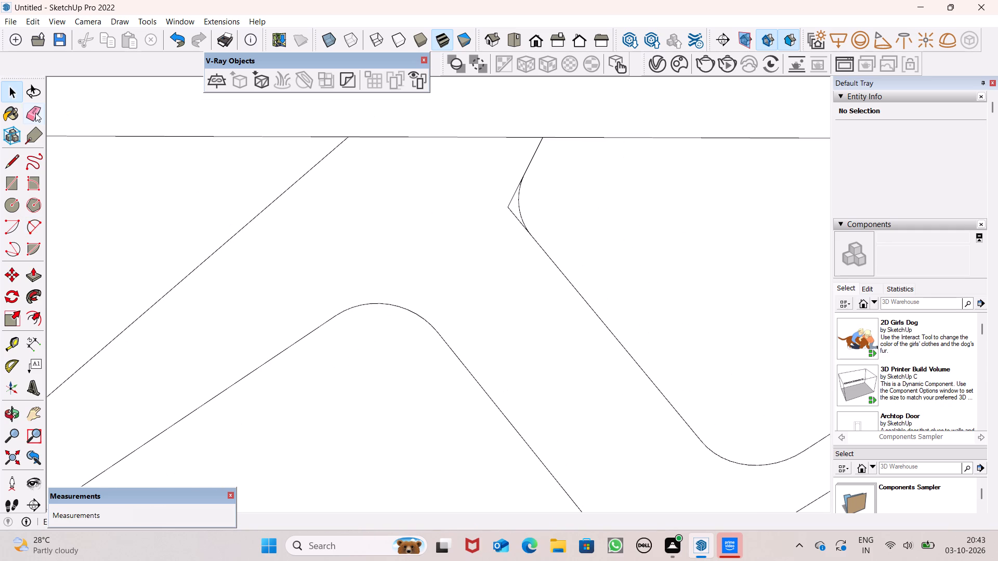
left_click(35, 113)
scroll(561, 188, "down", 1)
scroll(561, 188, "up", 4)
scroll(505, 203, "up", 5)
left_click_drag(481, 206, 482, 209)
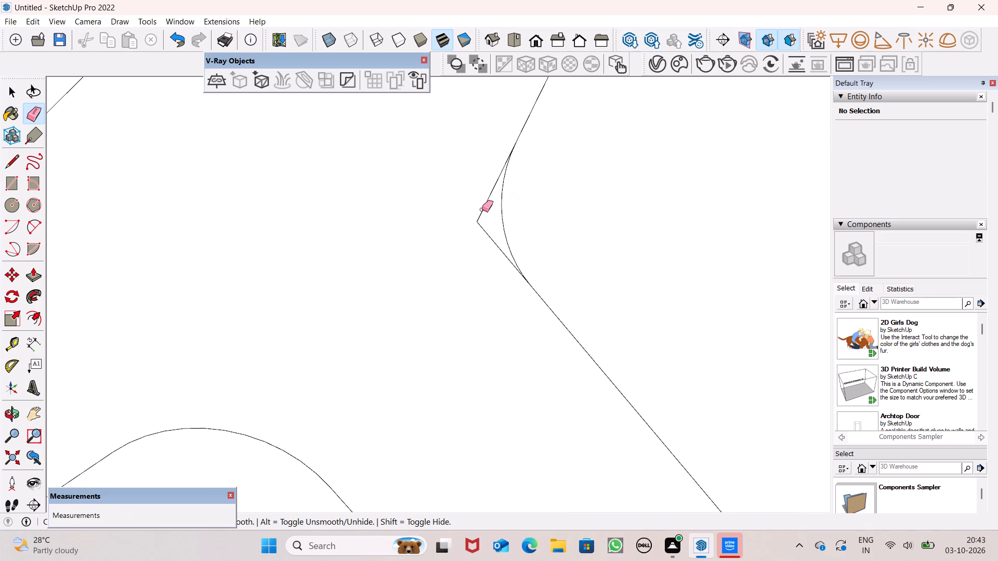
left_click_drag(482, 209, 487, 242)
Erase the sharp tip left outside the arc at the inner corner of the left-edge triangular shape.
scroll(511, 200, "down", 20)
scroll(511, 200, "down", 3)
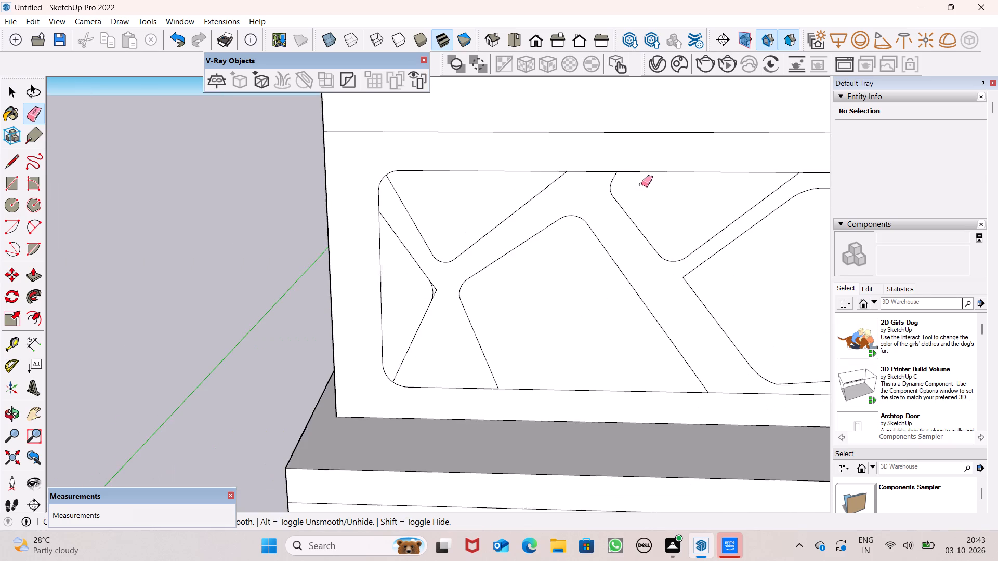
scroll(641, 184, "down", 1)
scroll(502, 318, "up", 5)
scroll(390, 280, "up", 5)
scroll(390, 279, "down", 1)
scroll(390, 279, "up", 5)
scroll(391, 273, "down", 1)
left_click_drag(399, 243, 400, 243)
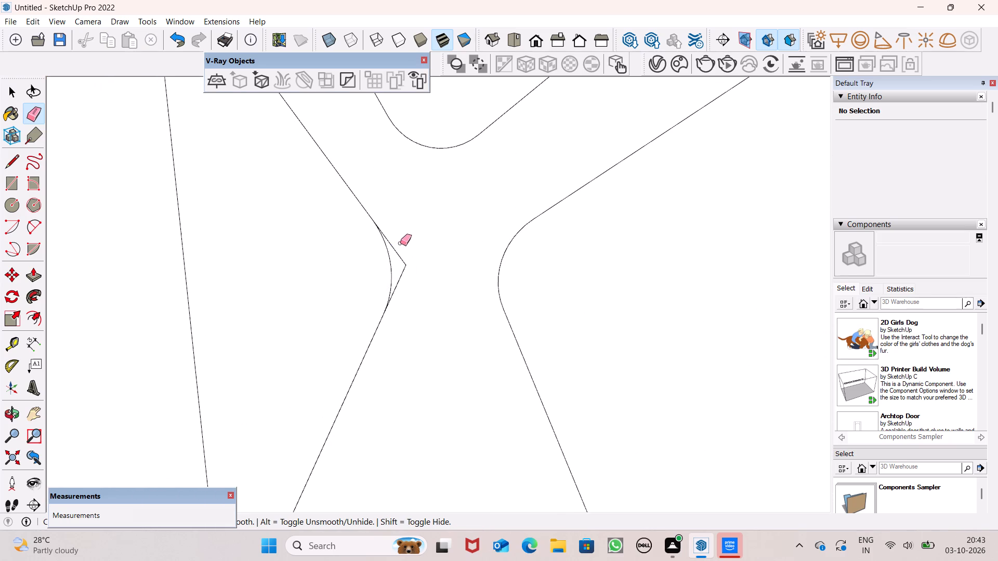
left_click_drag(400, 243, 403, 283)
scroll(408, 279, "down", 20)
scroll(408, 279, "down", 2)
key("space")
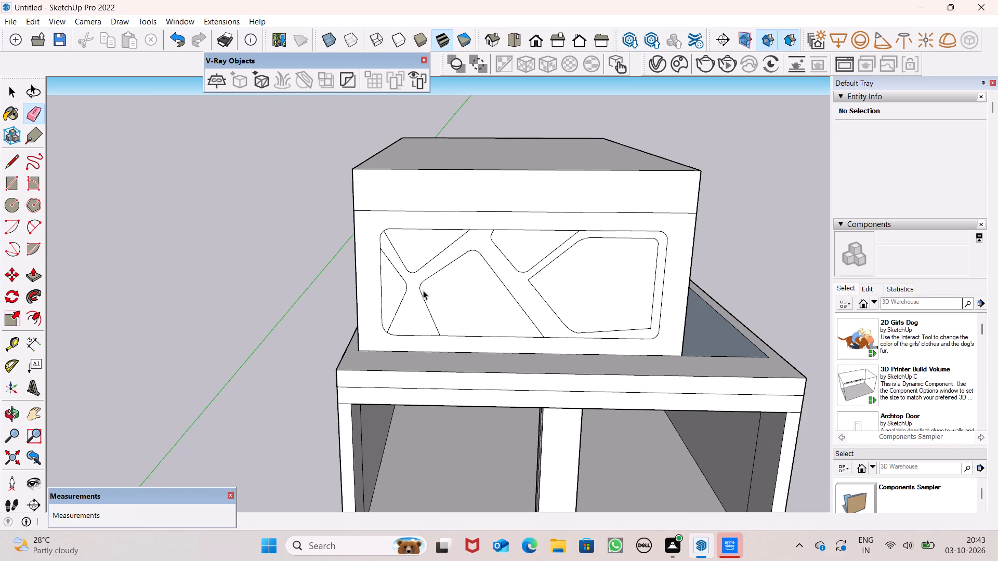
Draw an arc across the left corner of the large shape at the panel's right side, with a radius of about 10 15/16".
scroll(575, 284, "up", 5)
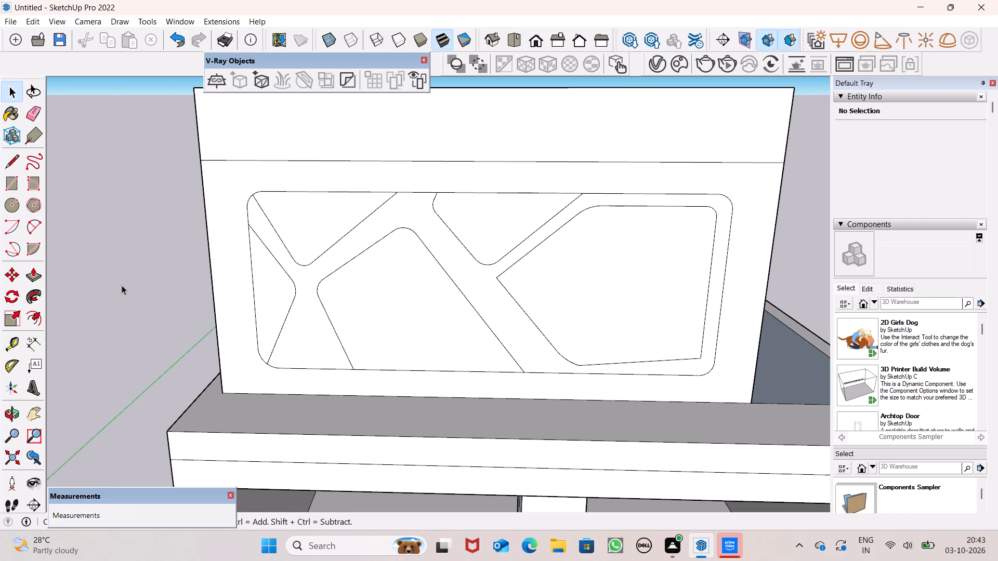
left_click(37, 235)
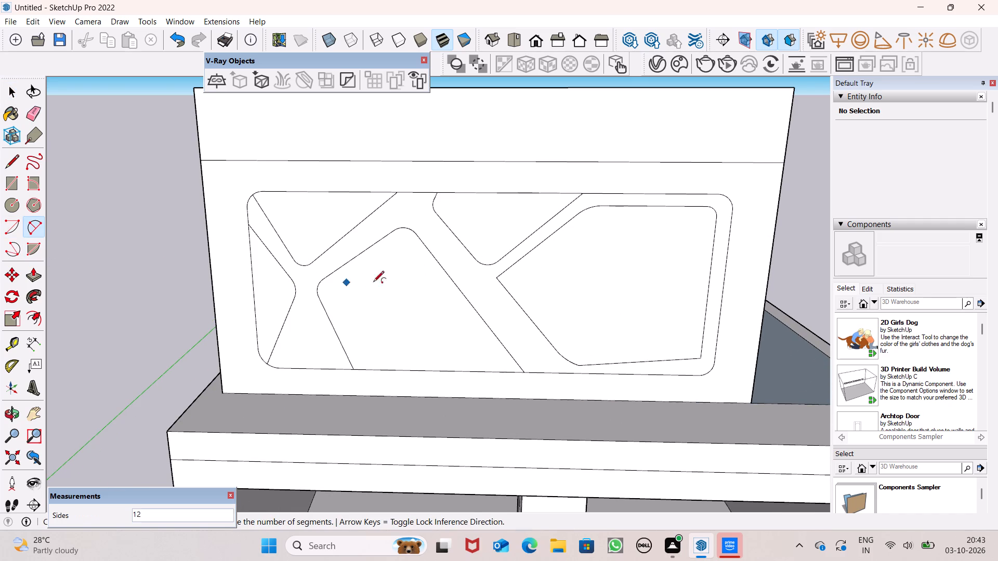
scroll(530, 263, "up", 6)
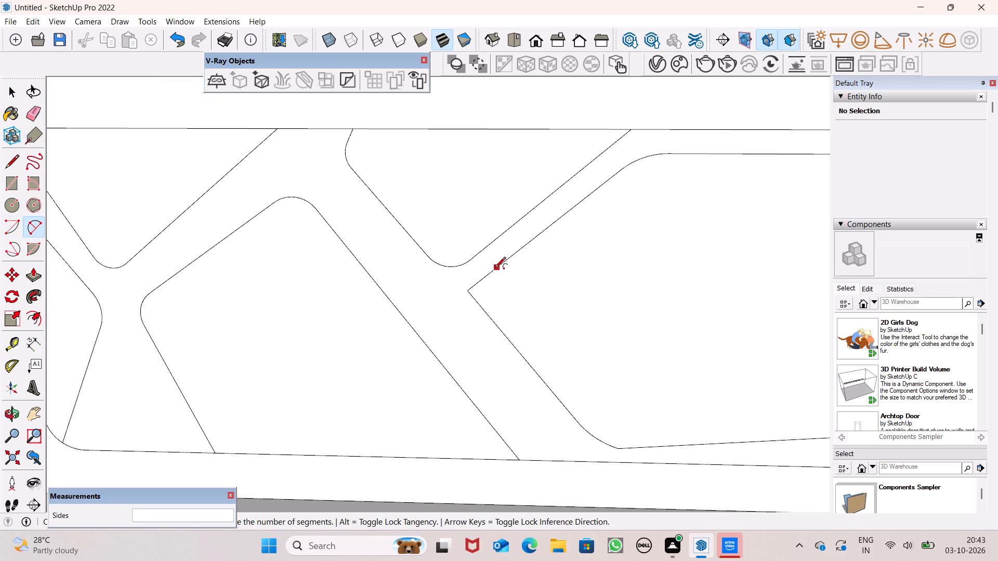
left_click(508, 261)
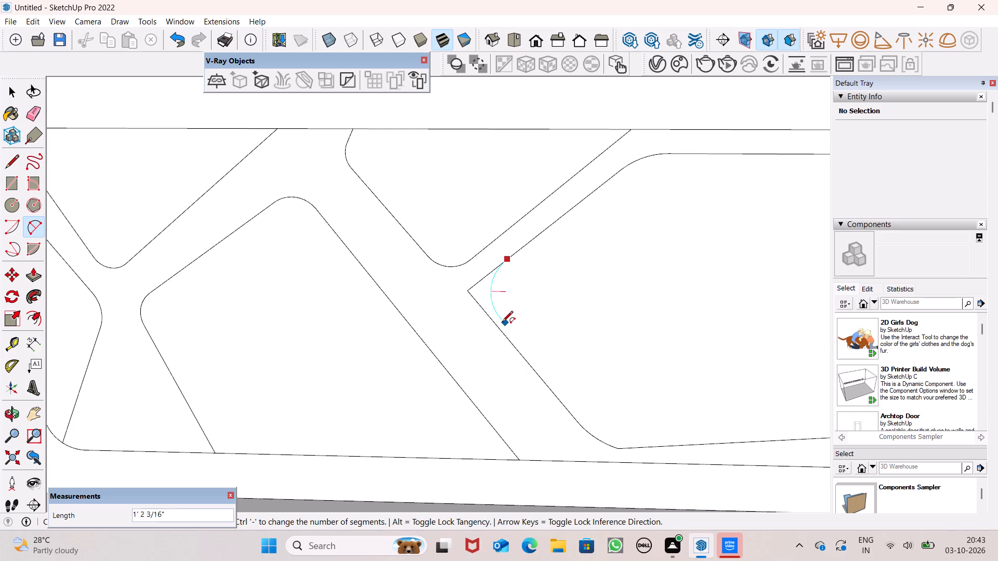
left_click(500, 326)
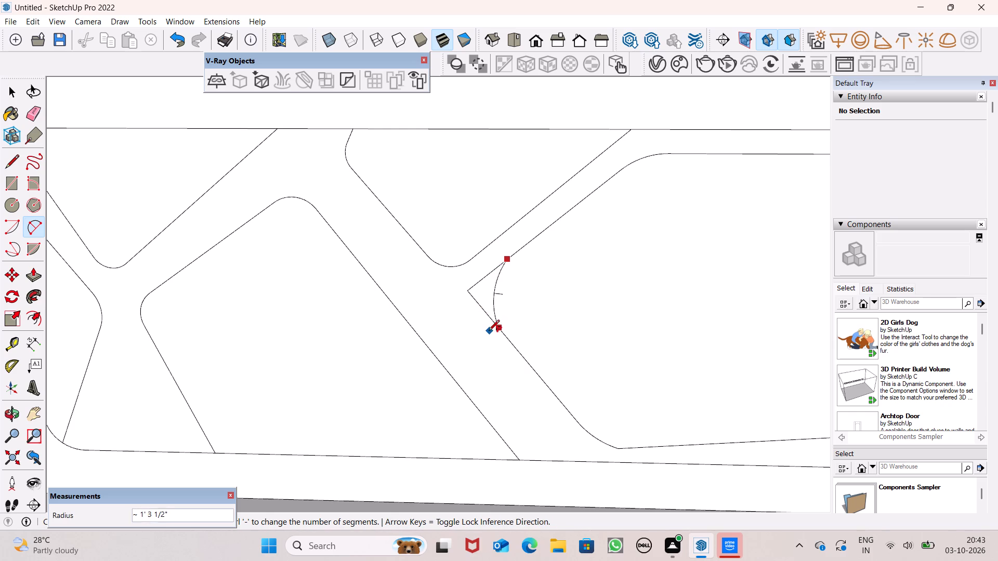
left_click(484, 331)
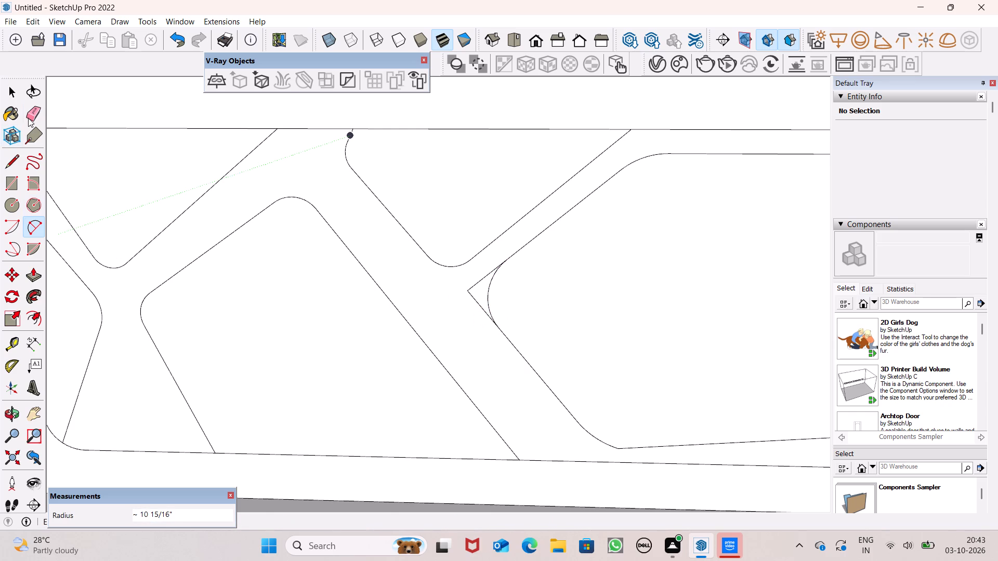
Erase the sharp corner lines left outside the arc at the large right-hand shape's left corner.
left_click(28, 117)
left_click_drag(469, 285, 475, 301)
scroll(418, 363, "down", 7)
key("space")
scroll(617, 315, "down", 5)
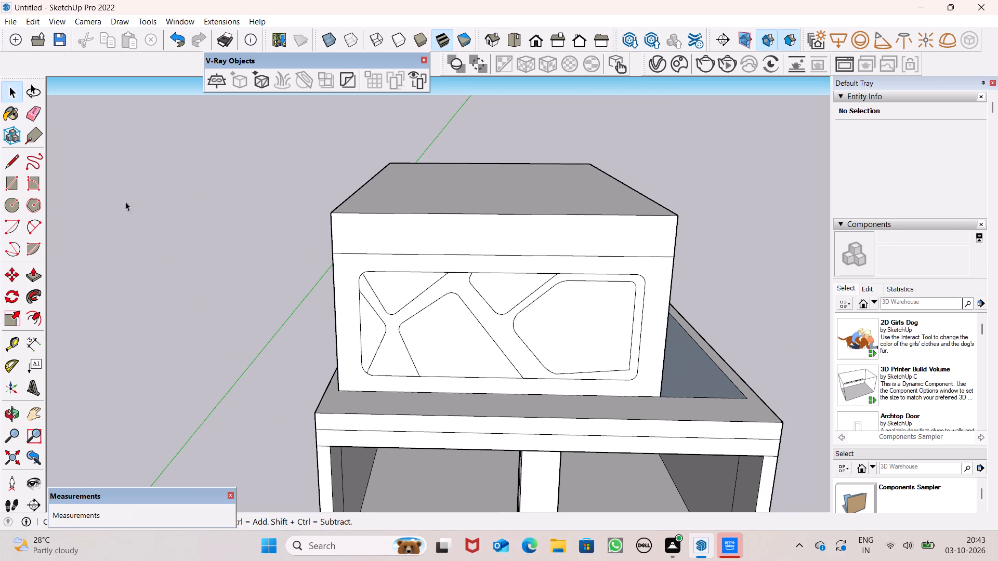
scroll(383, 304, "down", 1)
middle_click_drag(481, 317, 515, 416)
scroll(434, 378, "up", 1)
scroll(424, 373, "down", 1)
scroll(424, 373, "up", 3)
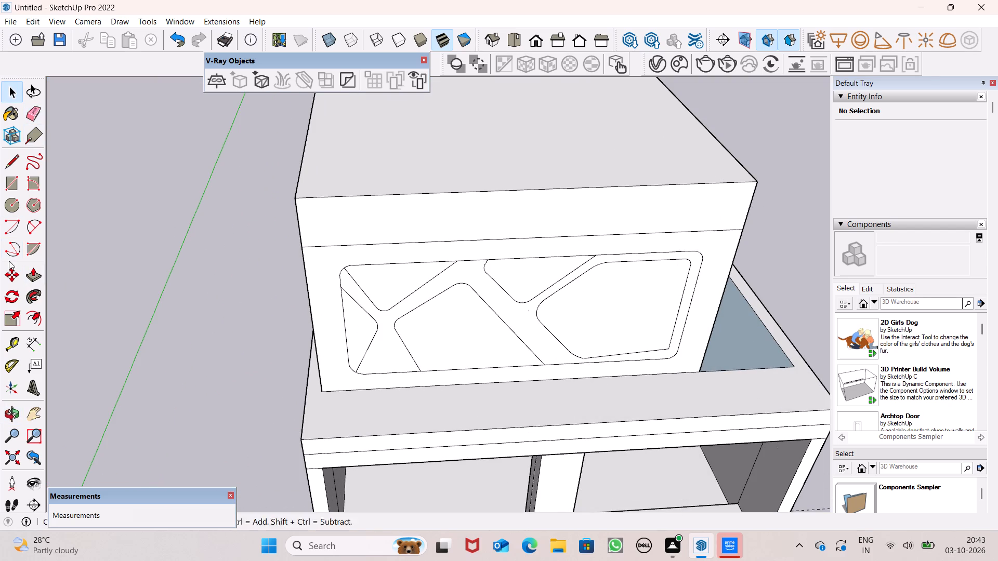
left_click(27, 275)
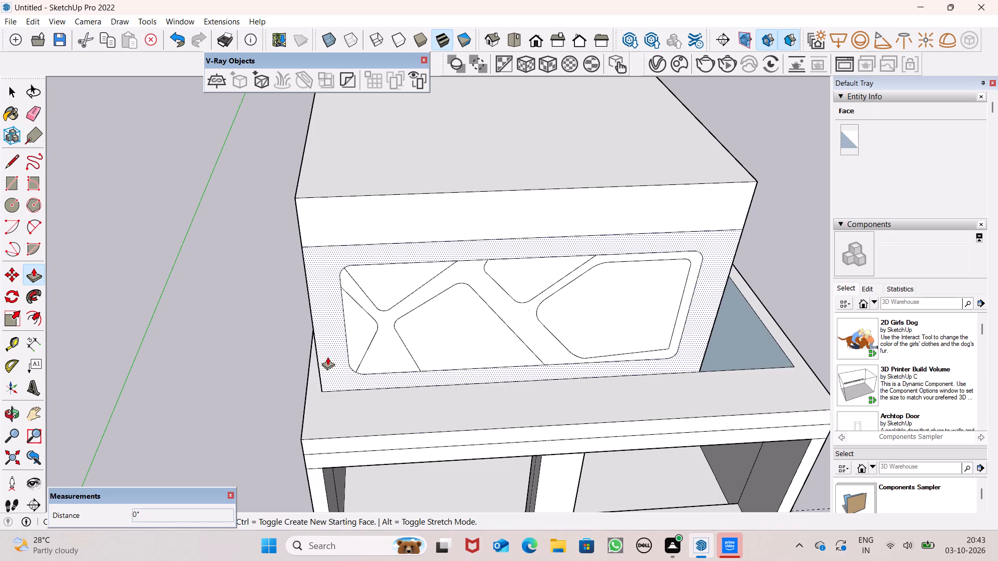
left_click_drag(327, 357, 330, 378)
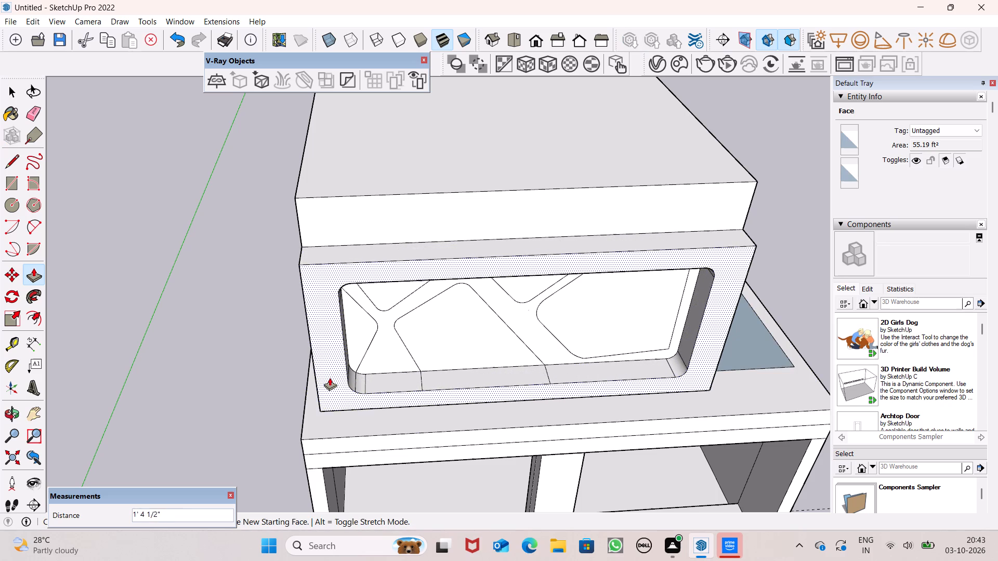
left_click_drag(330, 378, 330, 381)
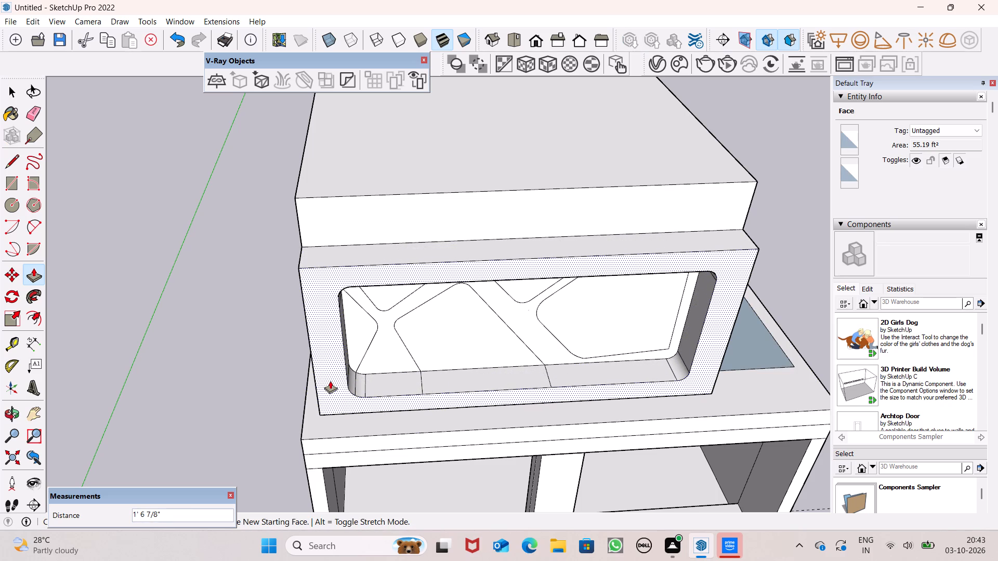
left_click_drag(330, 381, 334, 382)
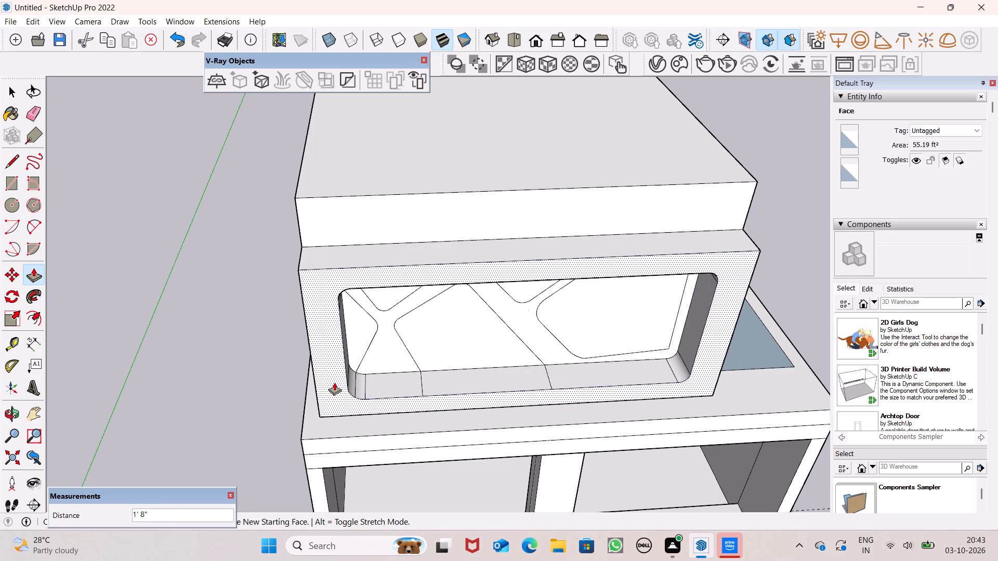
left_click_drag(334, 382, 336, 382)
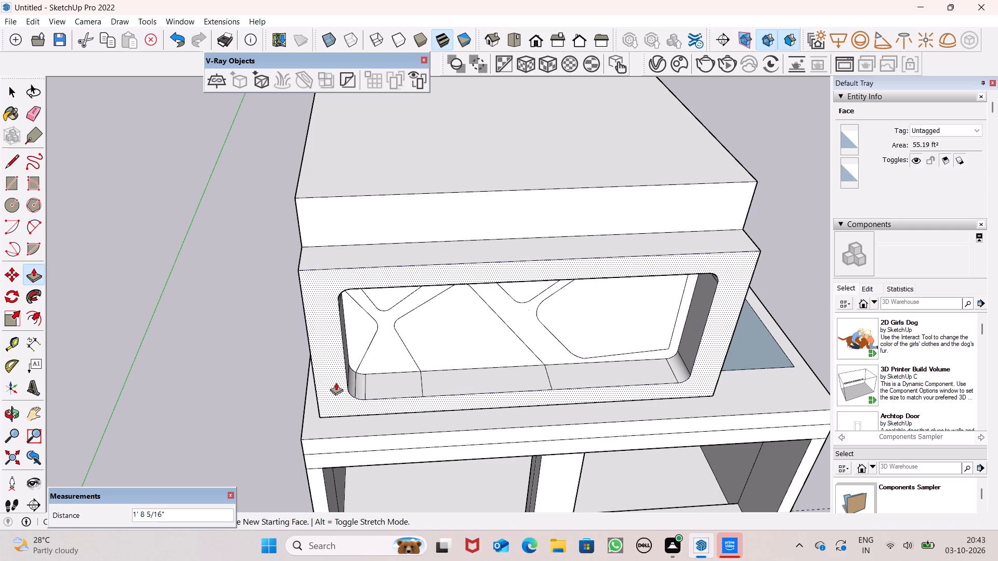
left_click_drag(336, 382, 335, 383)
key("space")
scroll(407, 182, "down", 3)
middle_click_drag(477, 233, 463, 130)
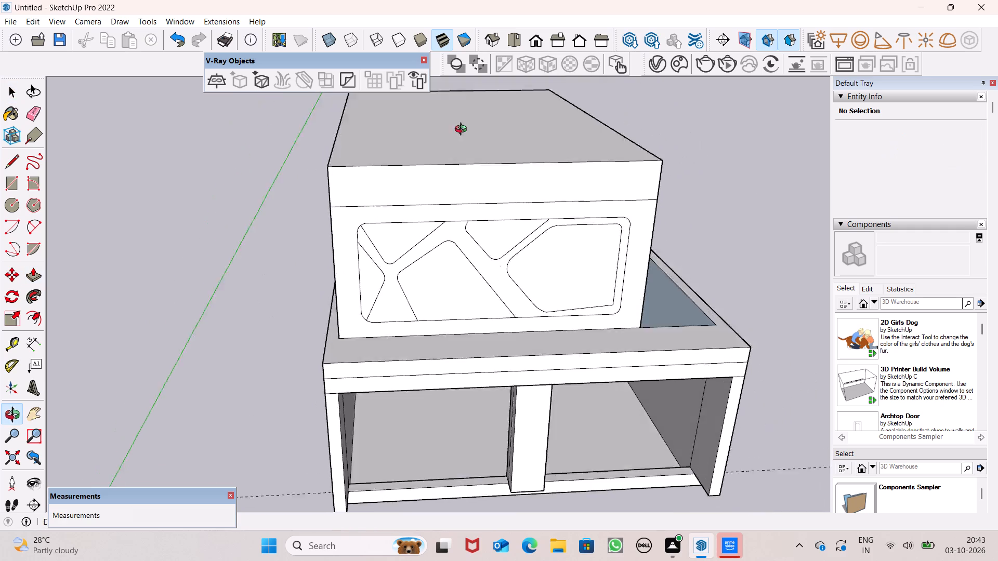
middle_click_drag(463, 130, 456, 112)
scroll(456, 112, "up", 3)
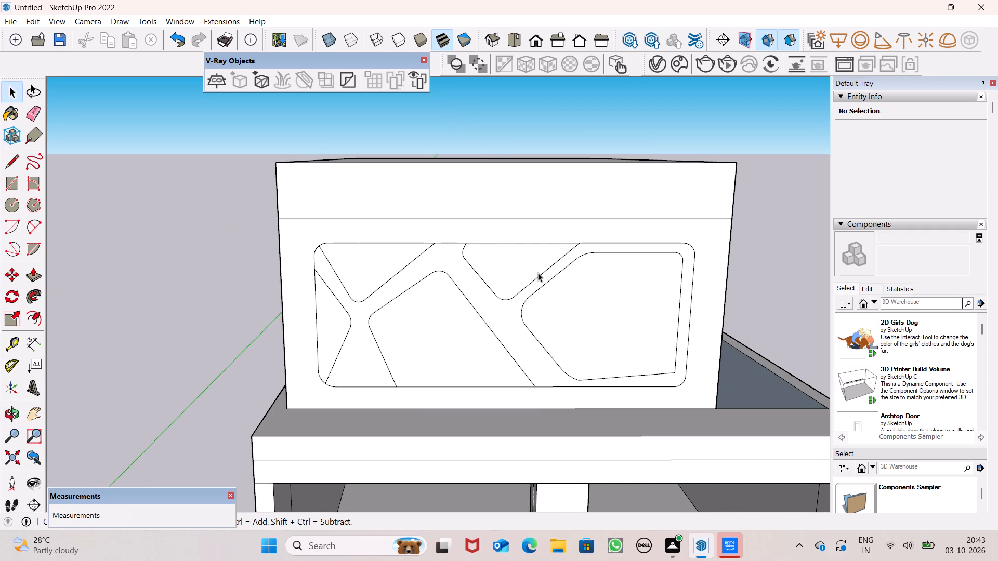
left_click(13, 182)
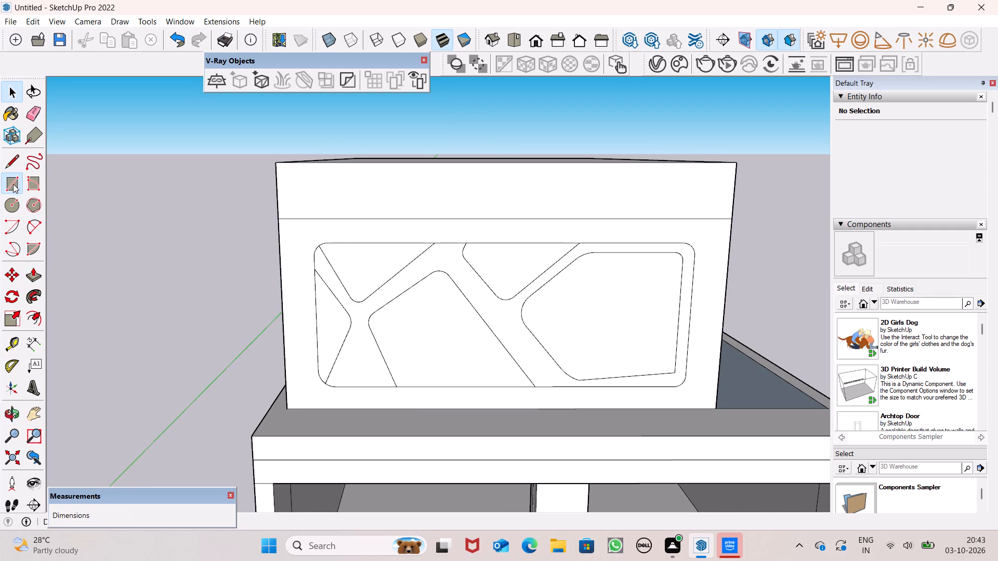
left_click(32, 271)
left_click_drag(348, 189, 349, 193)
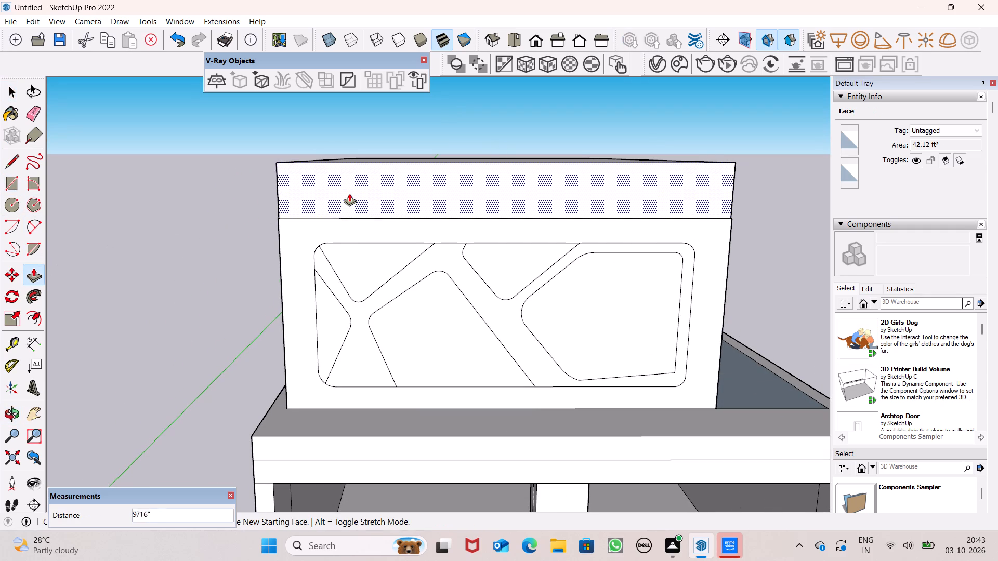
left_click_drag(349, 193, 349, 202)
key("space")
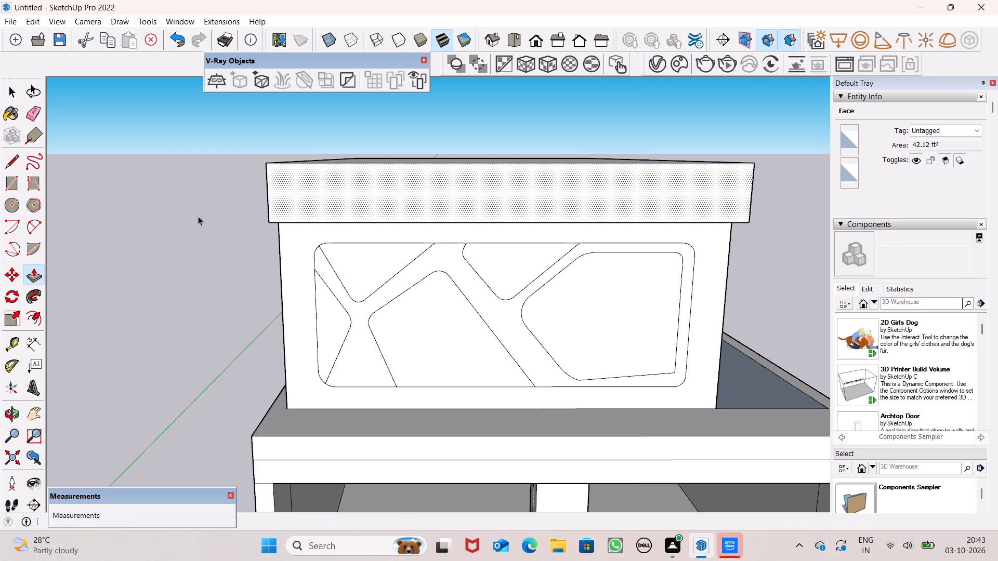
Push/Pull the border face around the panel's rounded-corner pattern outward about 2' 3 1/8" to form a projecting frame.
left_click(31, 276)
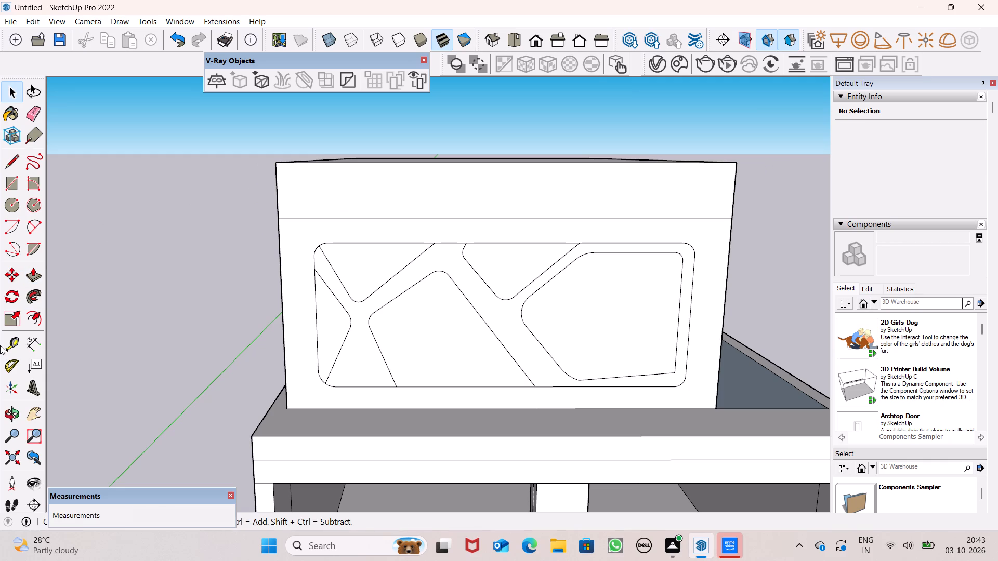
left_click(25, 273)
left_click(31, 275)
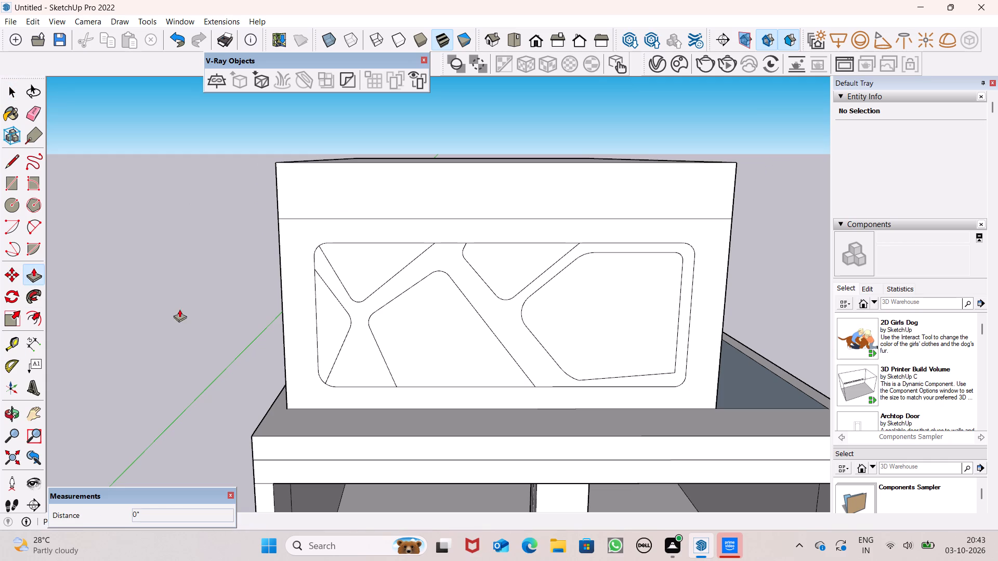
middle_click_drag(320, 355, 377, 401)
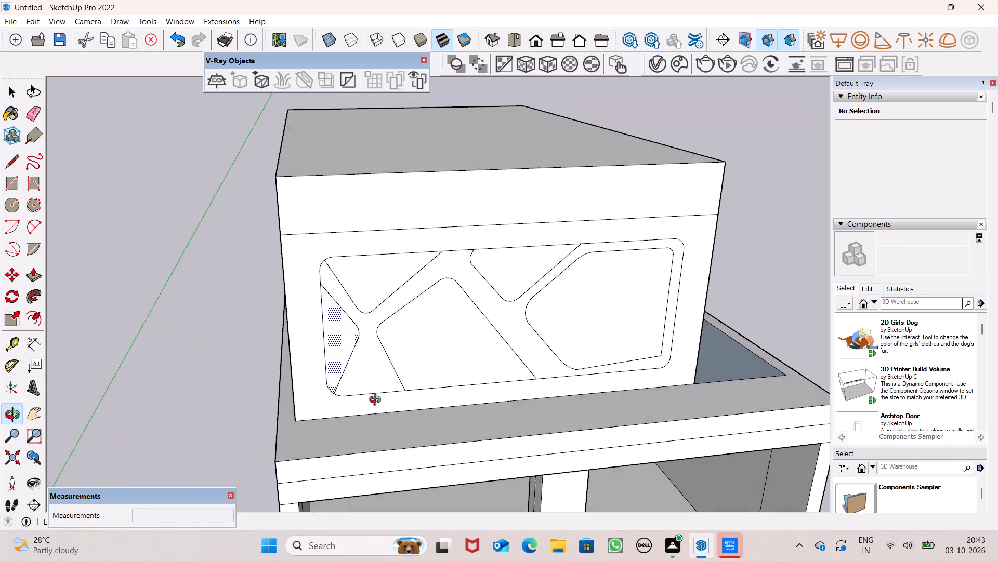
middle_click_drag(377, 401, 388, 411)
scroll(339, 416, "up", 2)
left_click_drag(317, 399, 317, 431)
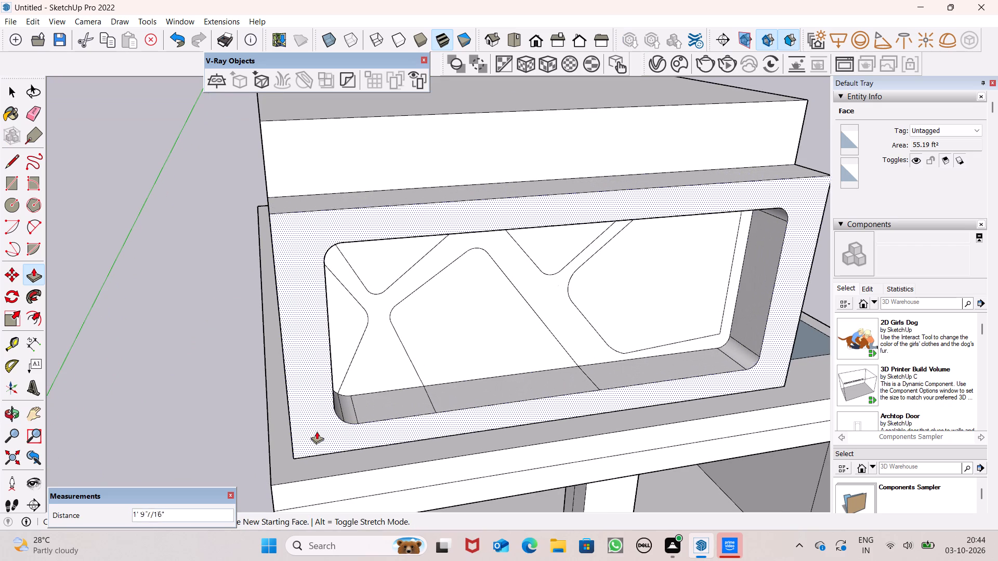
left_click_drag(317, 431, 314, 441)
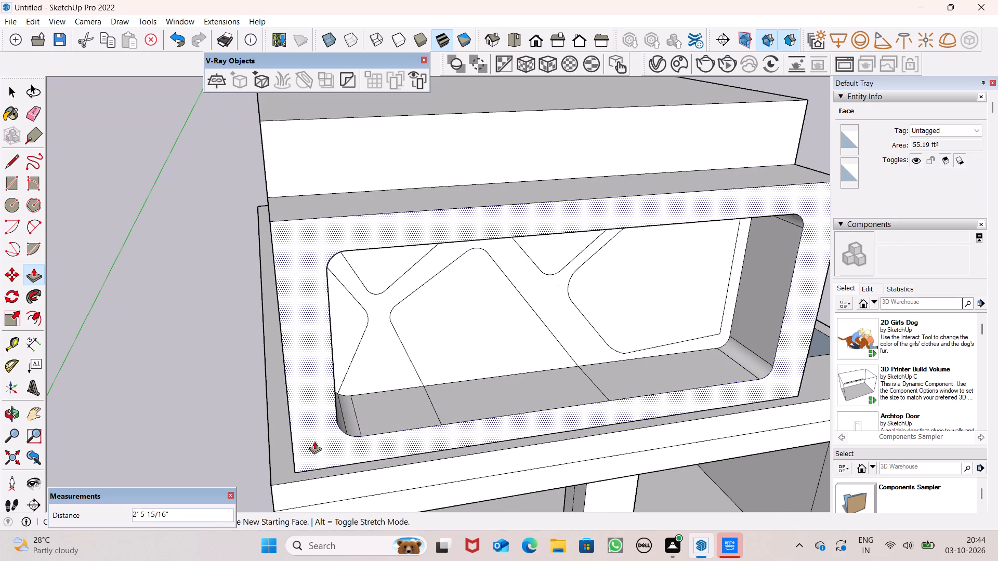
left_click_drag(314, 441, 312, 438)
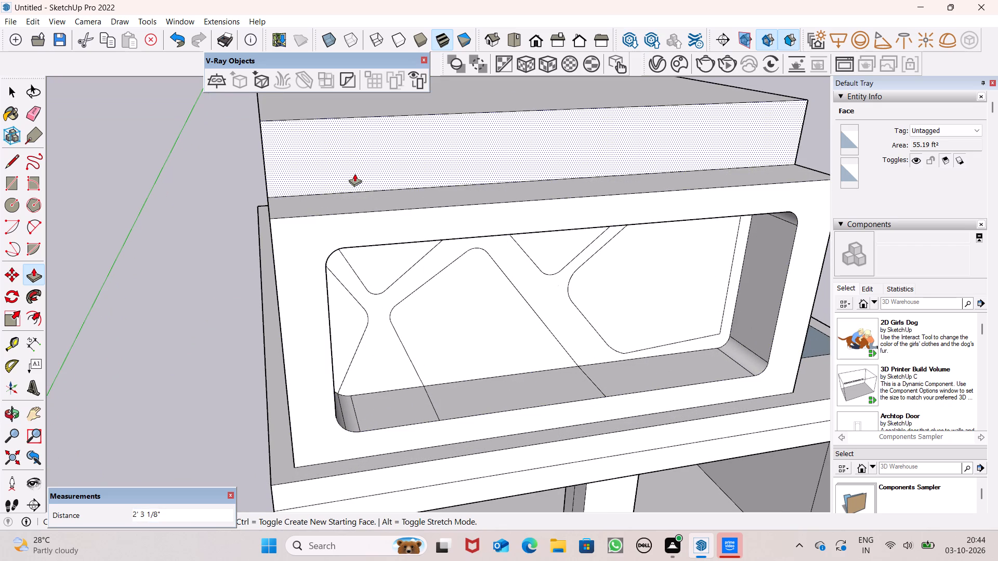
Push/Pull the plain band above the patterned panel outward about 1' 6 3/4".
left_click_drag(354, 173, 355, 190)
left_click(355, 190)
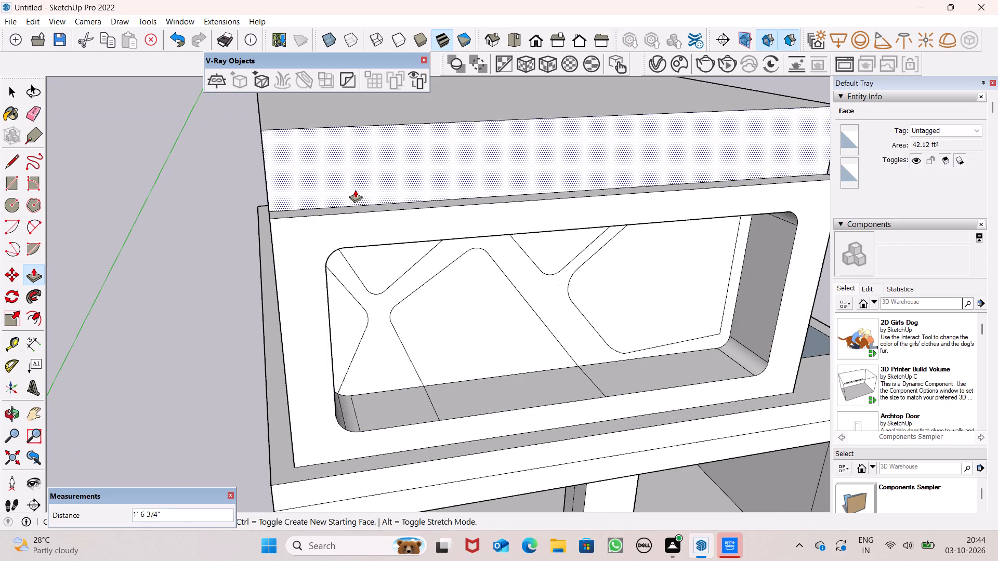
Push/Pull the branching strip face between the rounded shapes forward about 1' 1 5/8" inside the projecting frame.
scroll(416, 250, "down", 4)
middle_click_drag(437, 297, 429, 376)
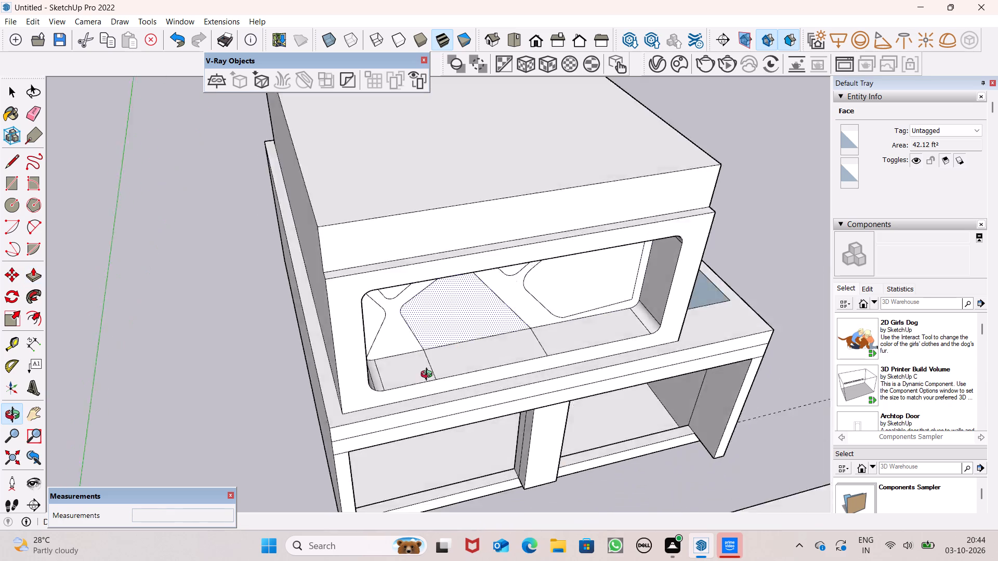
middle_click_drag(429, 376, 321, 327)
scroll(375, 357, "up", 6)
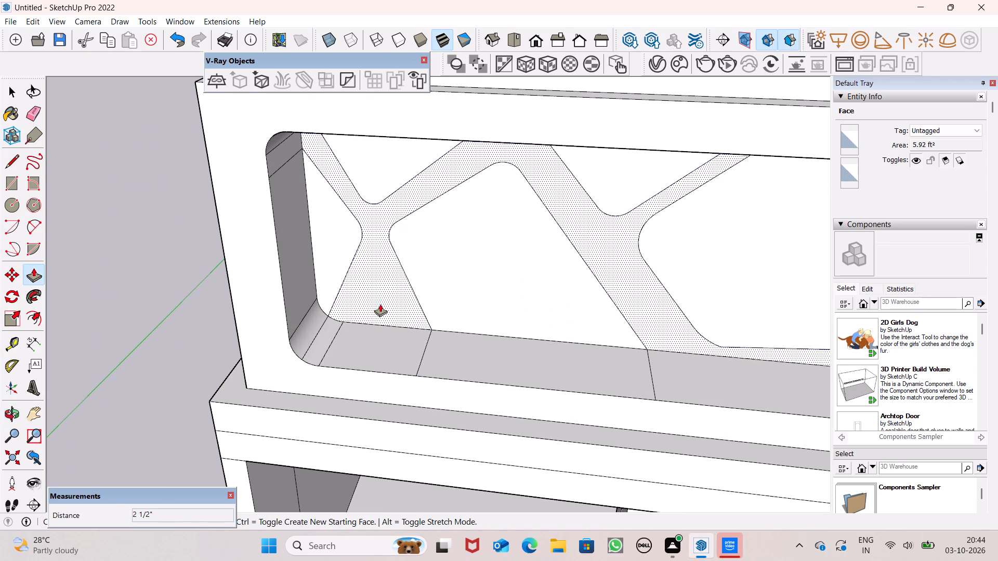
left_click_drag(379, 303, 382, 330)
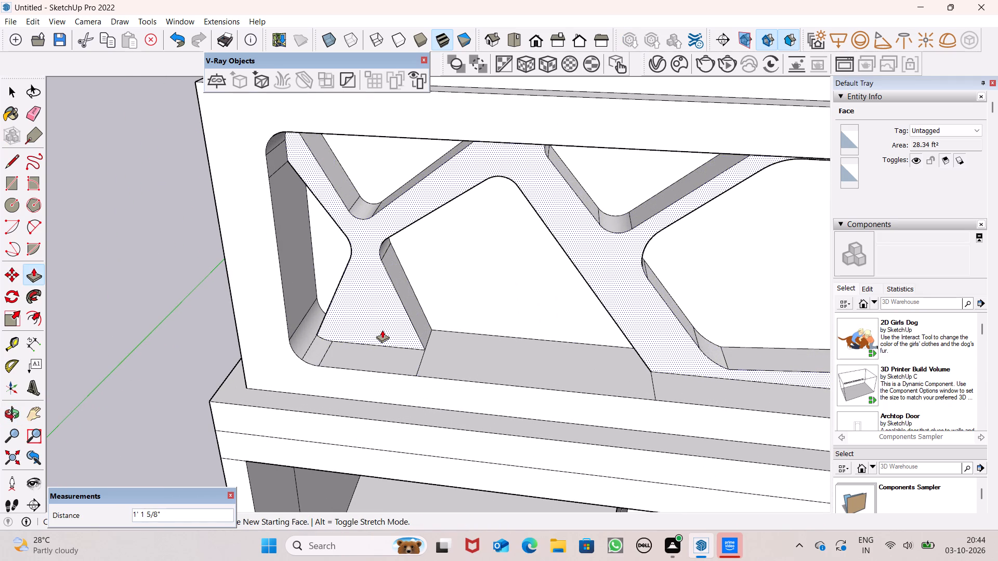
Finish Push/Pulling the branching lattice strip face forward to a distance of about 1' 5 1/8" inside the projecting frame.
left_click_drag(382, 330, 382, 337)
Examine the raised lattice, projecting frame and plain band of the upper block from the front and sides.
scroll(367, 300, "down", 6)
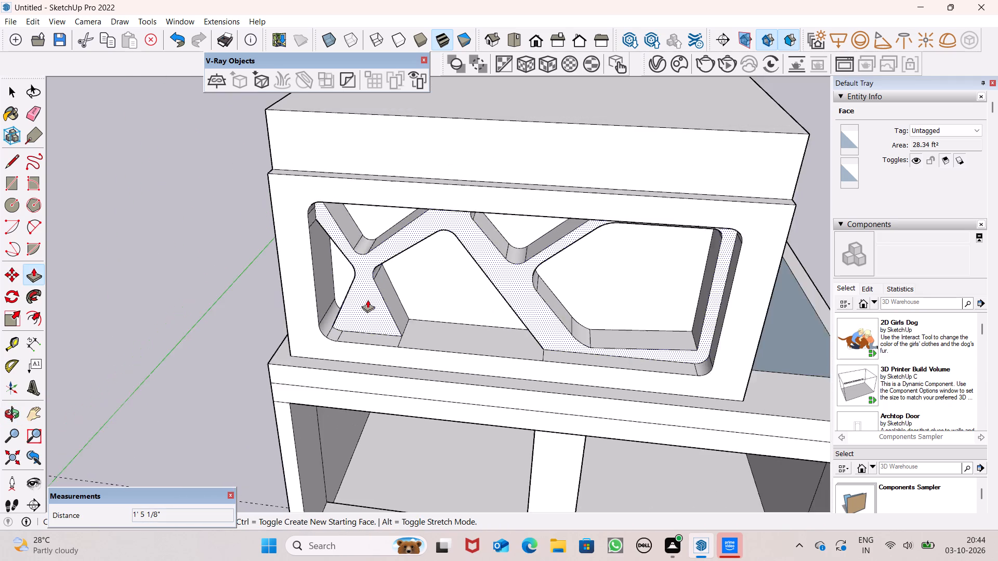
middle_click_drag(422, 327, 508, 203)
scroll(557, 298, "down", 2)
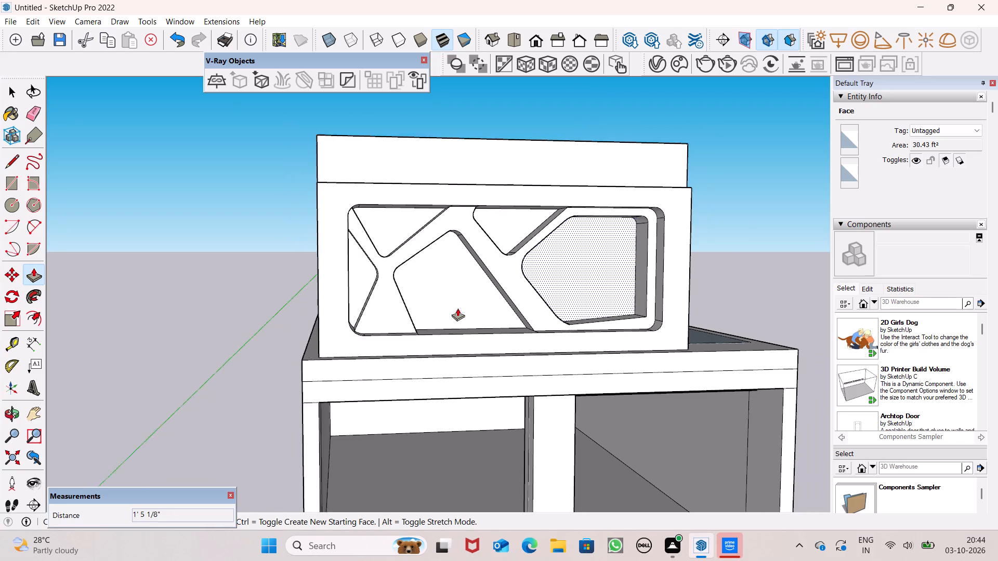
scroll(457, 308, "down", 2)
scroll(599, 298, "up", 3)
scroll(611, 286, "down", 5)
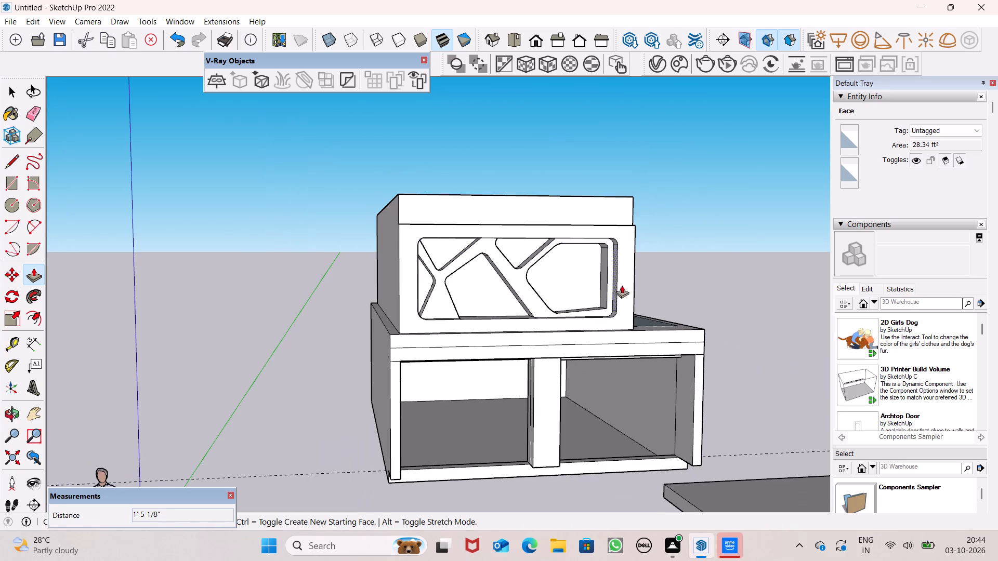
middle_click_drag(606, 286, 407, 351)
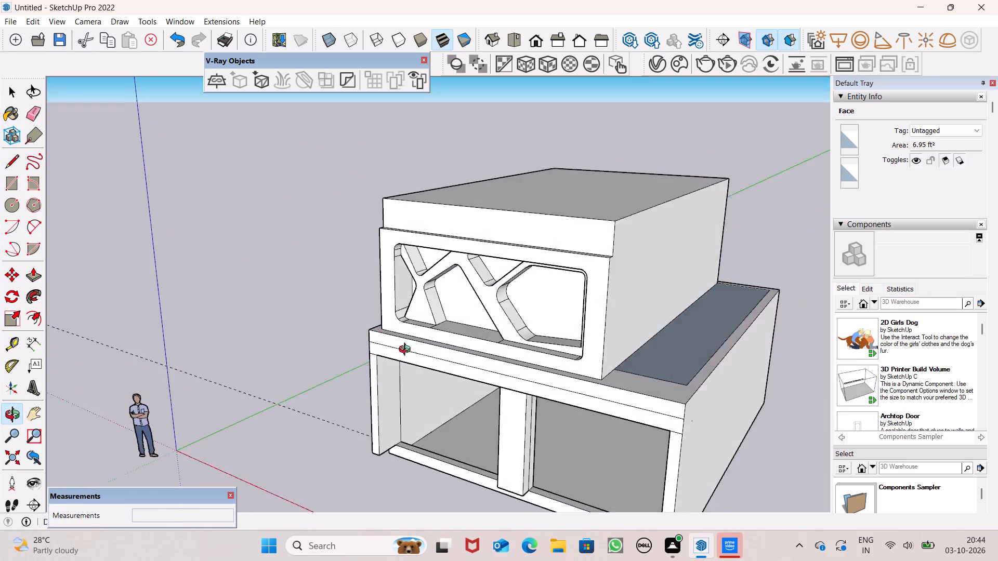
middle_click_drag(407, 351, 591, 311)
key("space")
scroll(624, 271, "up", 5)
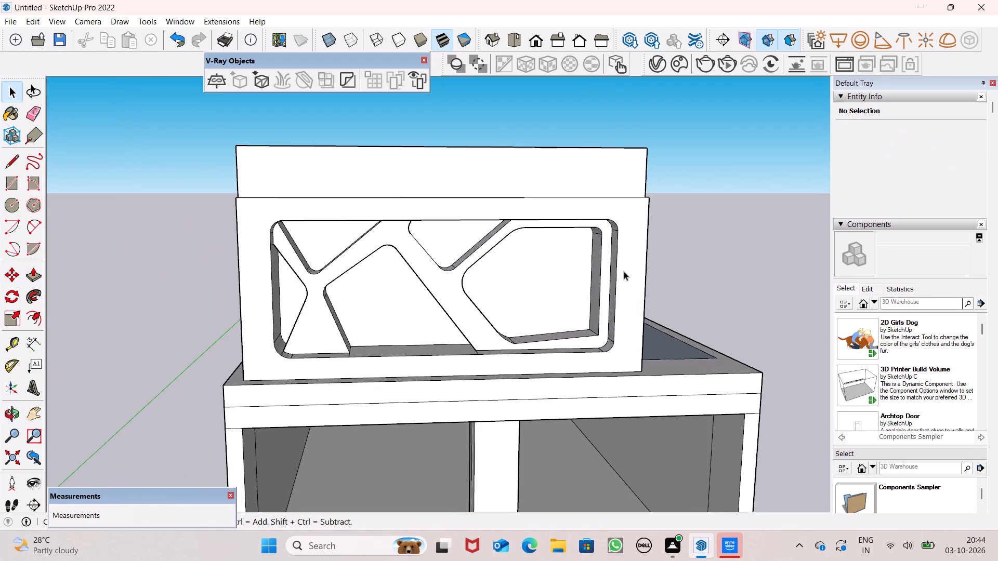
middle_click_drag(598, 292, 569, 352)
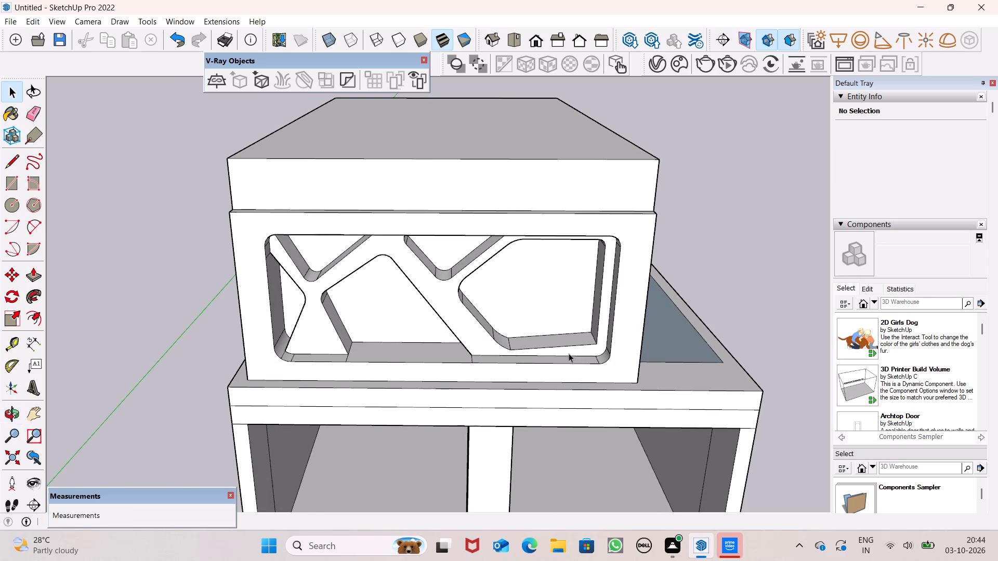
scroll(348, 310, "down", 6)
middle_click_drag(515, 333, 520, 259)
scroll(574, 311, "up", 3)
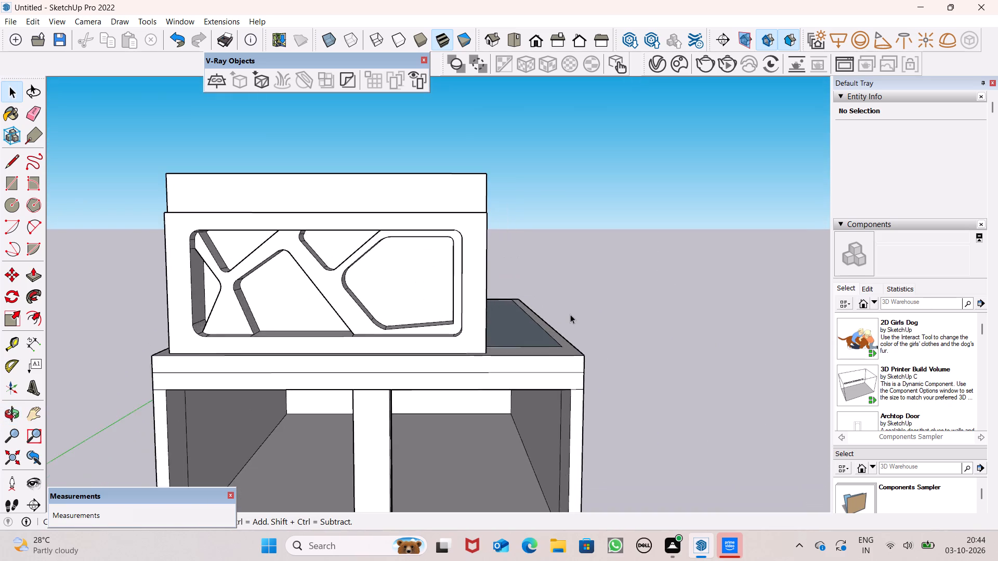
scroll(570, 314, "down", 6)
middle_click_drag(567, 320, 587, 329)
Push/Pull the front face of the plain band above the patterned frame inward about 5 5/8".
middle_click_drag(528, 291, 564, 465)
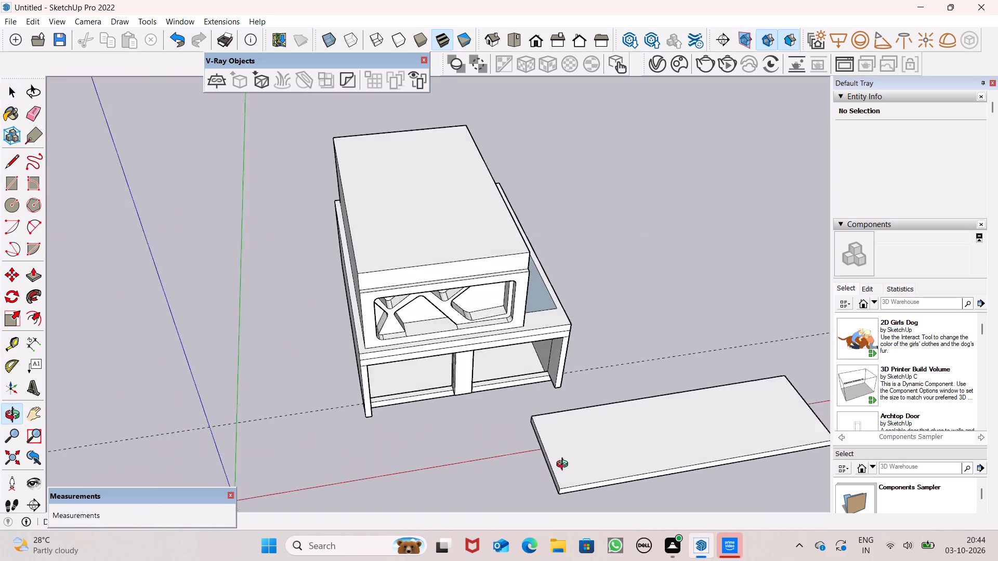
middle_click_drag(564, 465, 578, 528)
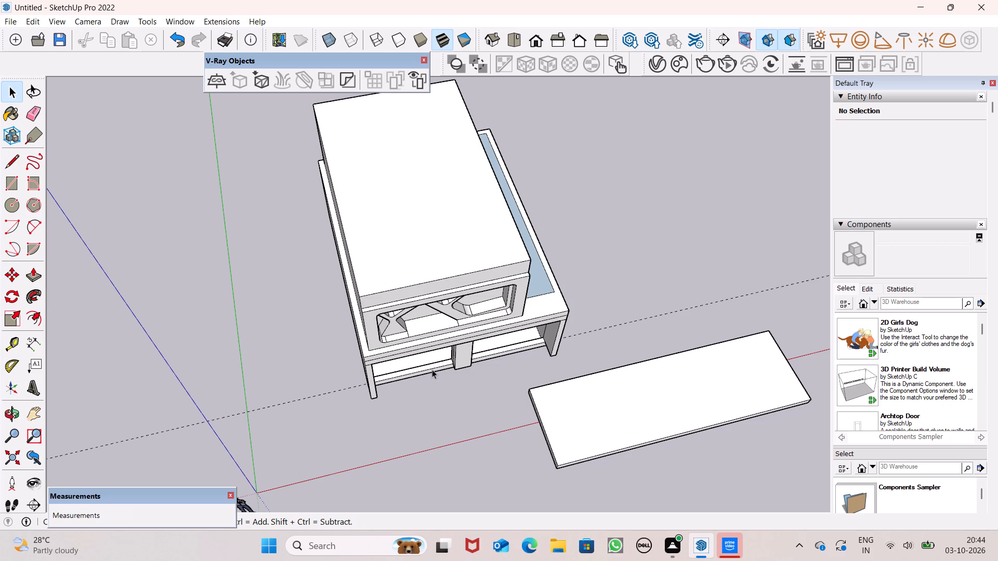
scroll(359, 326, "up", 5)
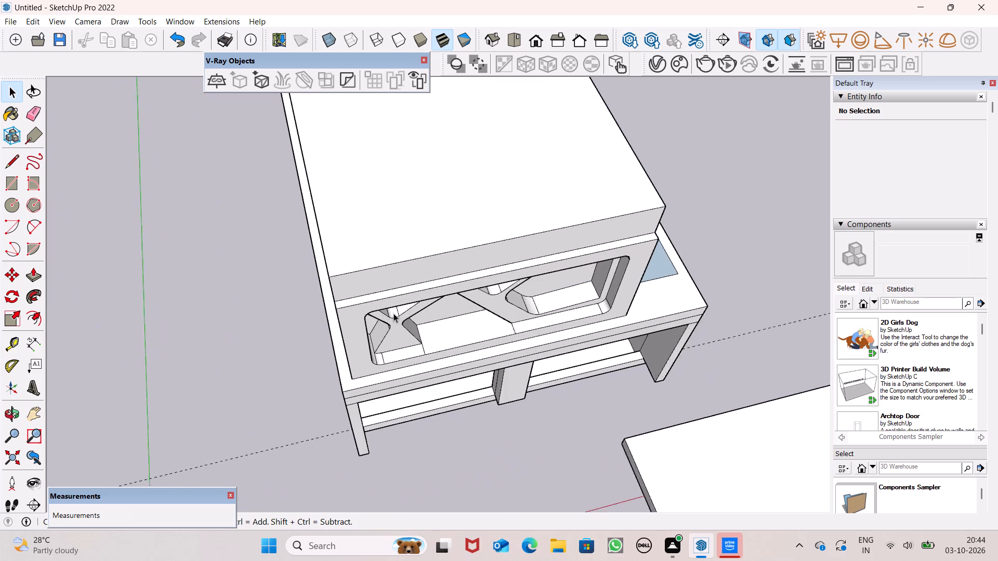
scroll(393, 313, "up", 2)
scroll(505, 95, "up", 3)
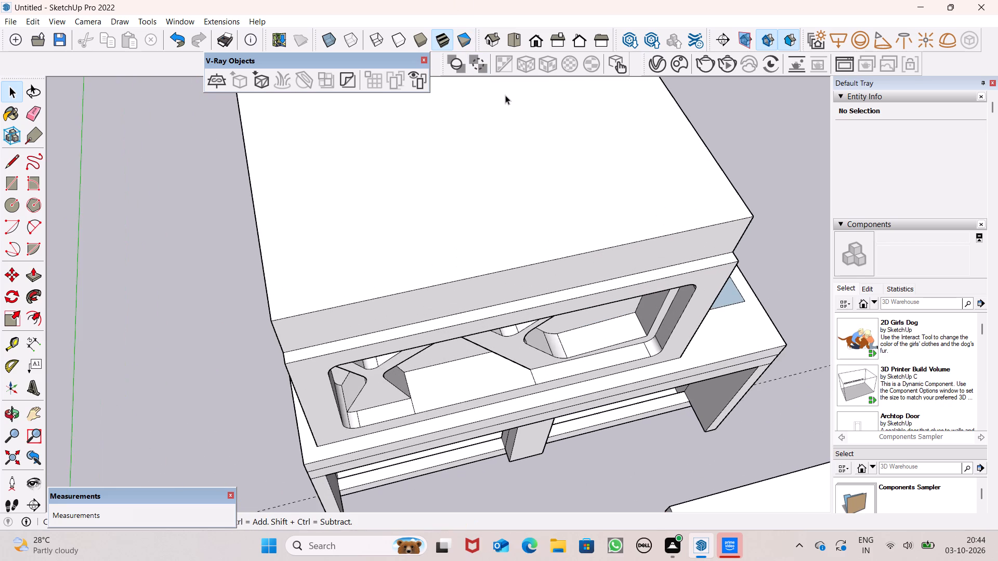
left_click(33, 275)
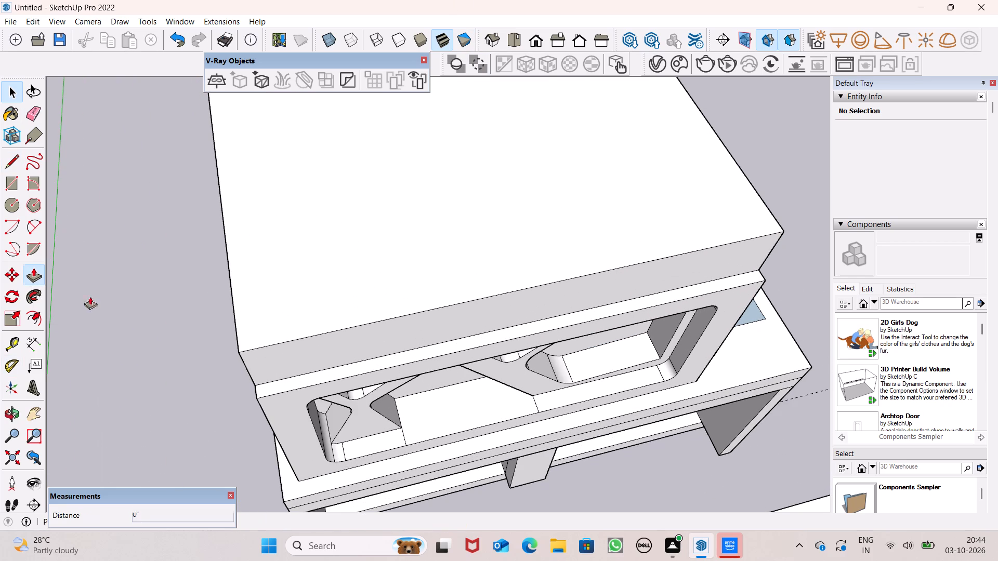
left_click_drag(311, 350, 307, 338)
scroll(369, 238, "down", 6)
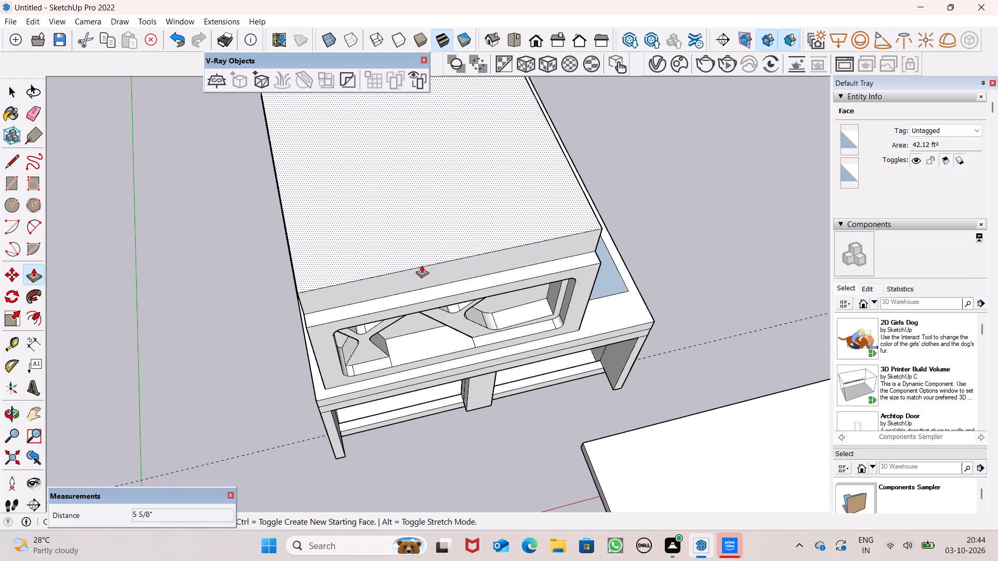
key("space")
Push/Pull the two front bands of the slab below the frame inward about 6 3/16", keeping them flush with each other.
scroll(473, 272, "down", 4)
middle_click_drag(586, 312, 474, 223)
scroll(436, 348, "up", 6)
middle_click_drag(434, 345, 441, 371)
scroll(374, 334, "up", 4)
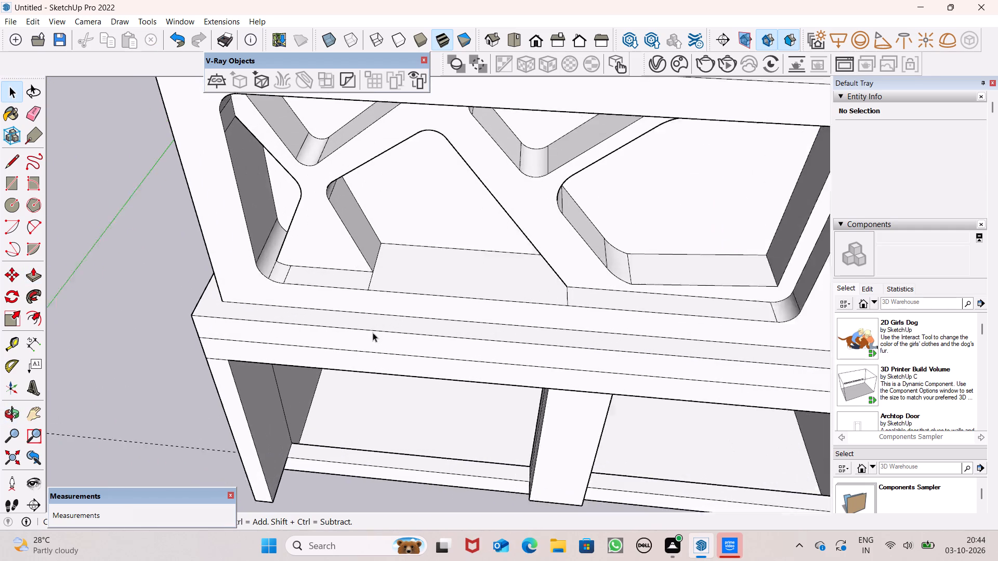
scroll(373, 332, "up", 2)
scroll(370, 315, "down", 4)
middle_click_drag(370, 312, 424, 293)
scroll(399, 302, "down", 1)
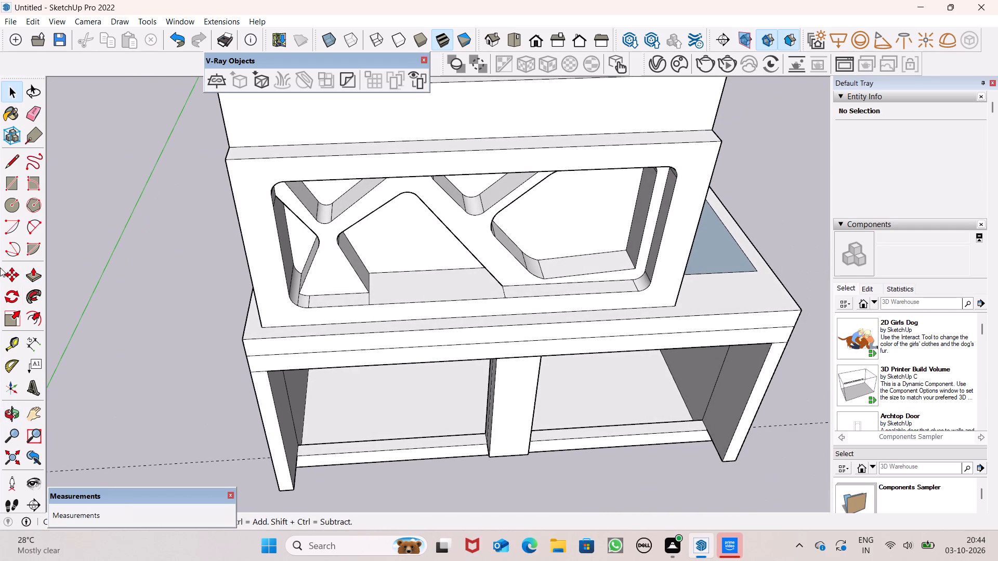
left_click(33, 275)
left_click_drag(299, 343, 297, 335)
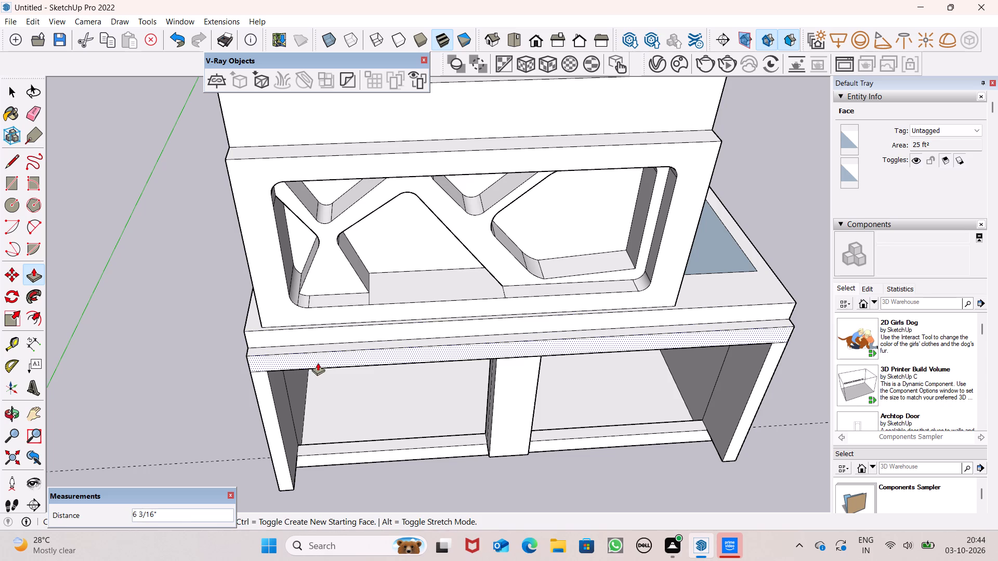
left_click_drag(319, 360, 318, 353)
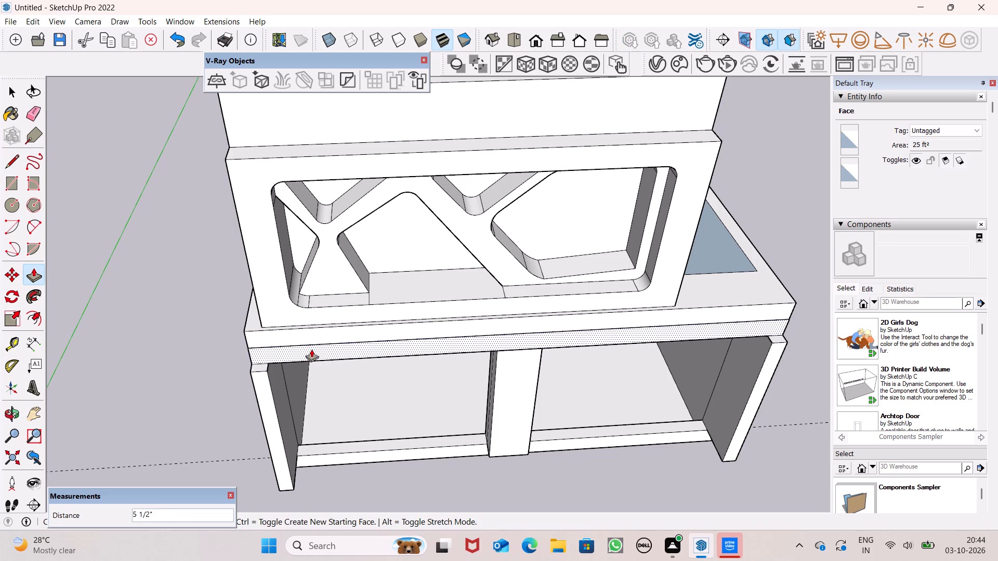
key("ctrl+z")
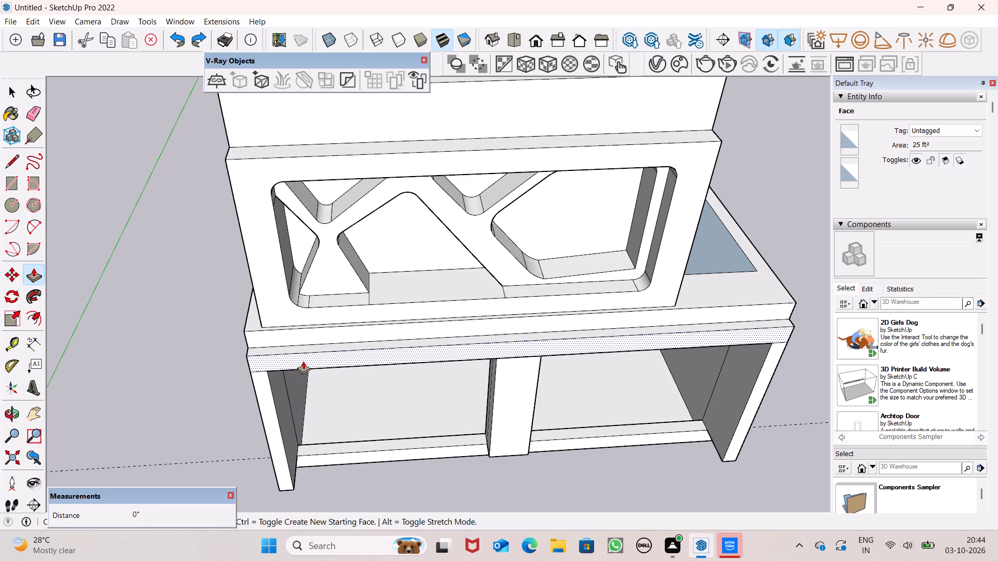
left_click_drag(303, 359, 294, 338)
Push/Pull the front end faces of the lower storey's two outer side walls inward about 6 3/16" each.
left_click_drag(262, 377, 269, 360)
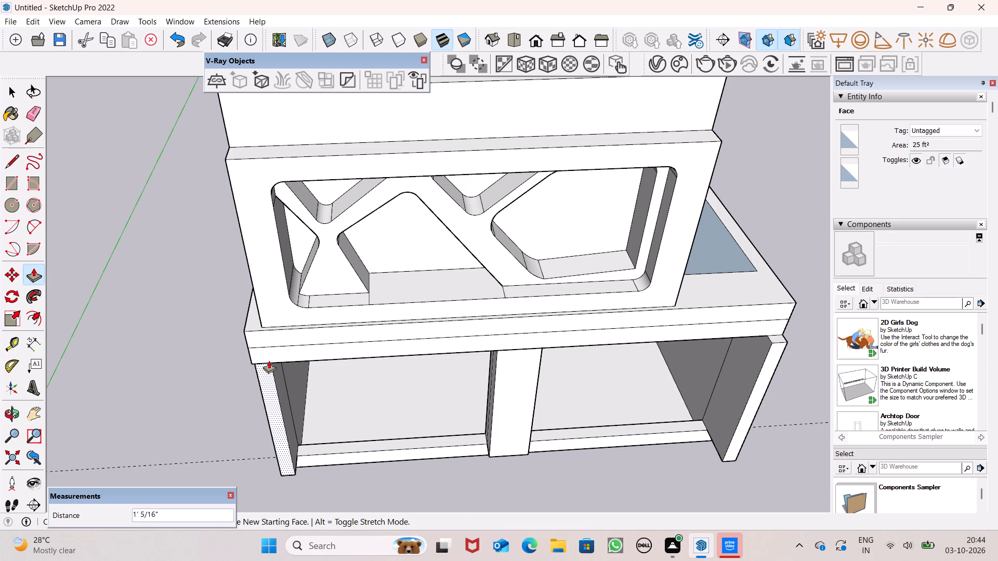
left_click_drag(269, 360, 277, 346)
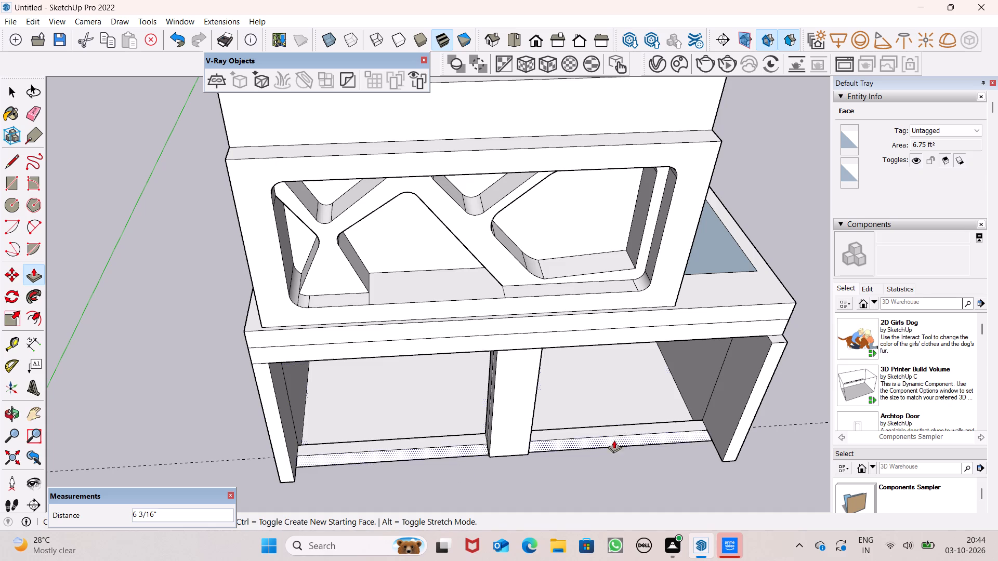
left_click_drag(768, 367, 754, 320)
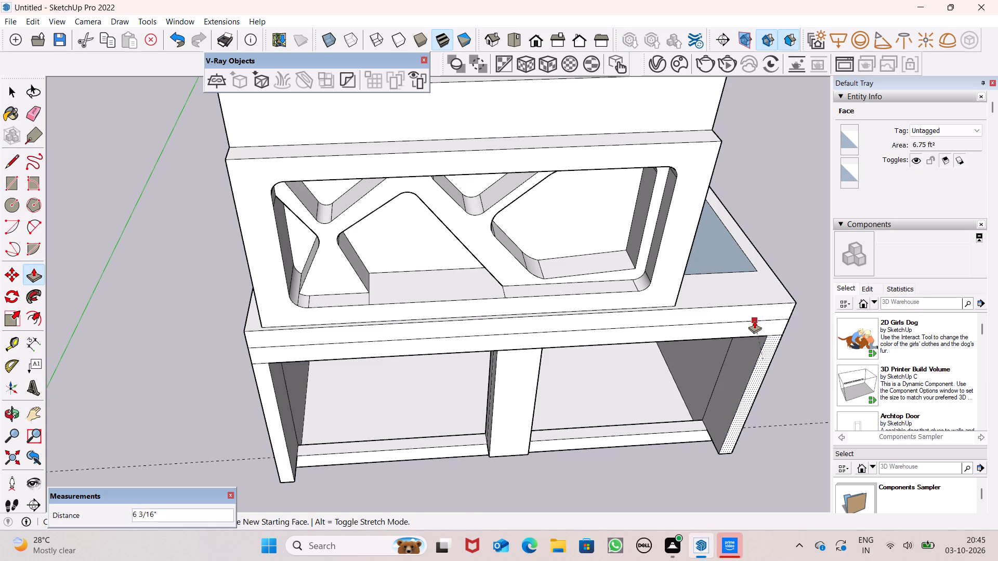
left_click_drag(754, 320, 754, 320)
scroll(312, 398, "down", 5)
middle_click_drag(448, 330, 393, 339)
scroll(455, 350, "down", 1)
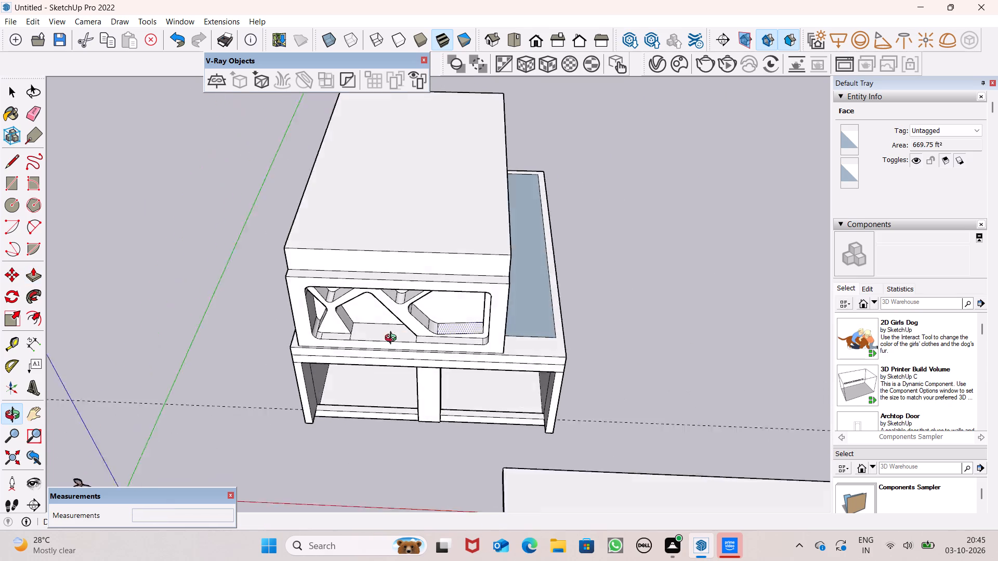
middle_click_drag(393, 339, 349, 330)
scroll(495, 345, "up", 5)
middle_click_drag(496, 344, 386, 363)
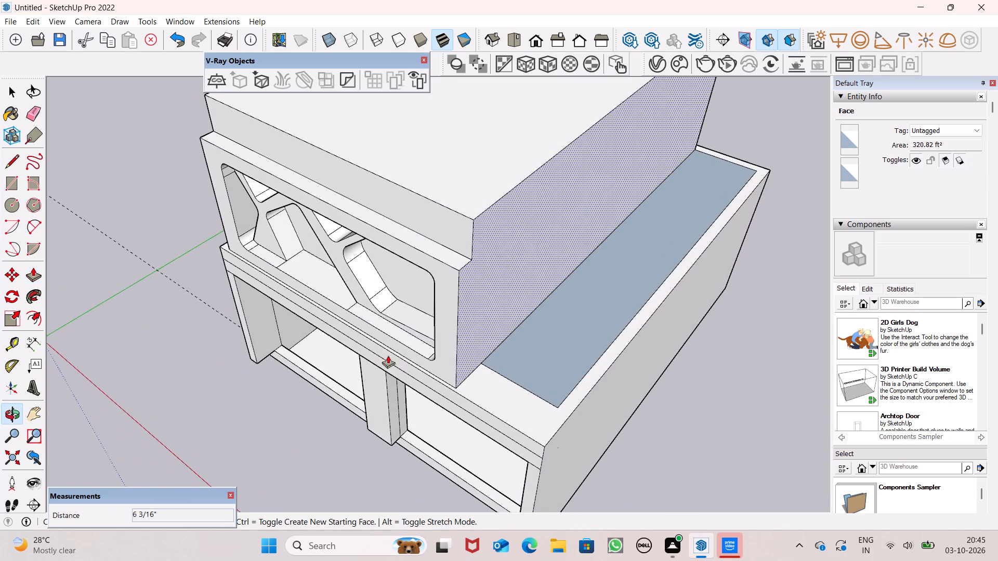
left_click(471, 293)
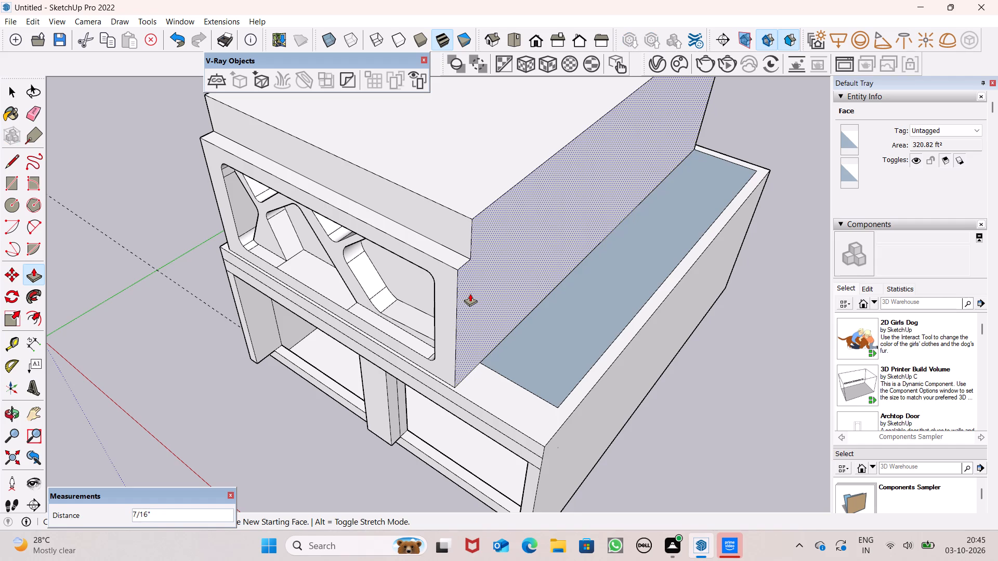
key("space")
Push/Pull the upper block's long side face opposite the blue terrace strip outward 9", flush with the lower storey's wall.
scroll(498, 335, "down", 5)
middle_click_drag(510, 382, 804, 249)
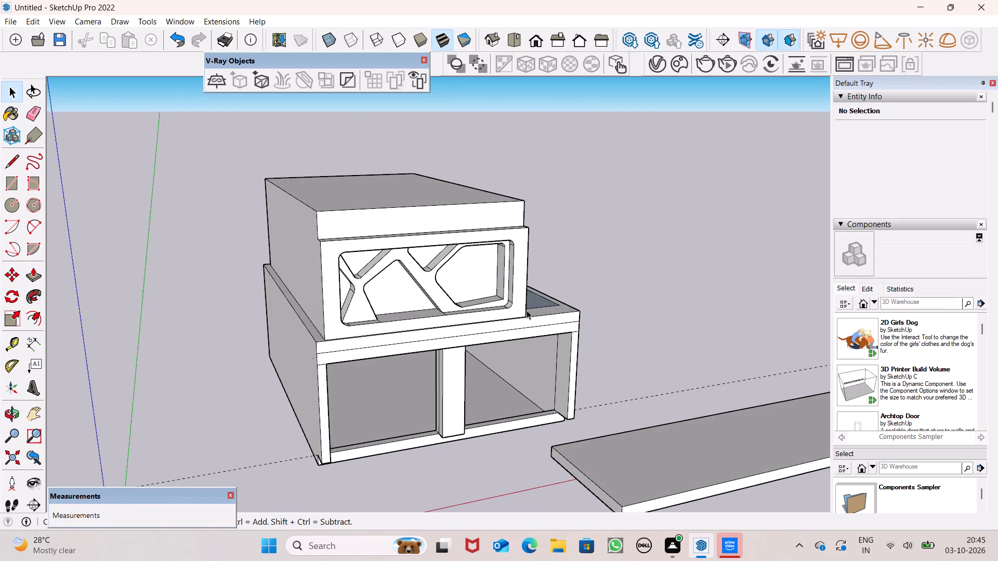
scroll(527, 310, "up", 1)
middle_click_drag(430, 303, 539, 343)
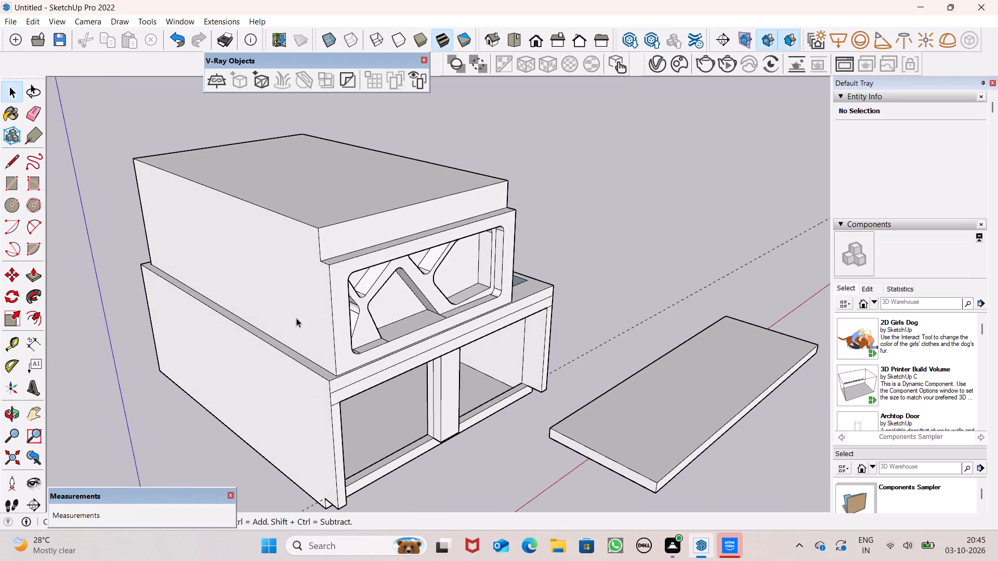
left_click(37, 278)
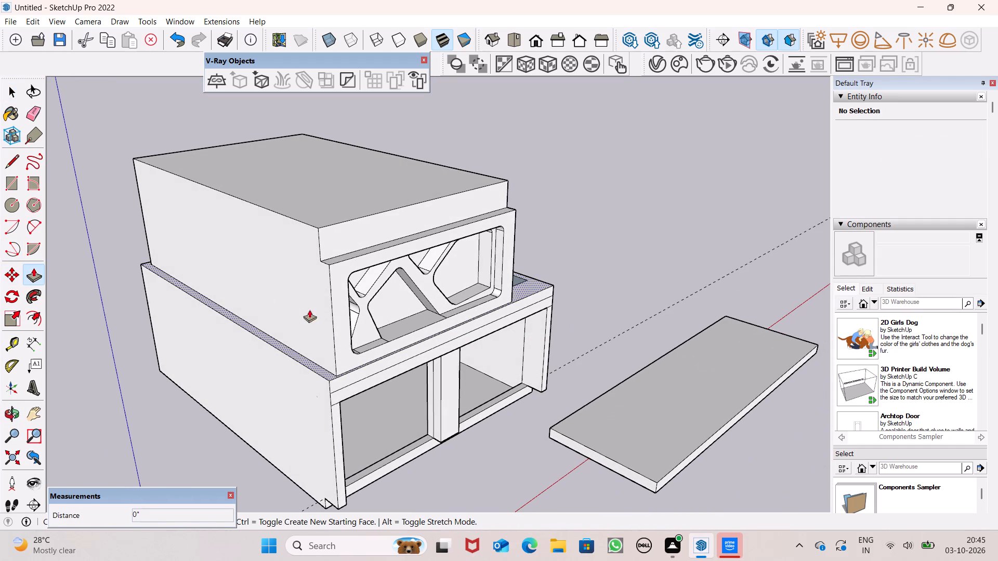
left_click_drag(319, 311, 312, 323)
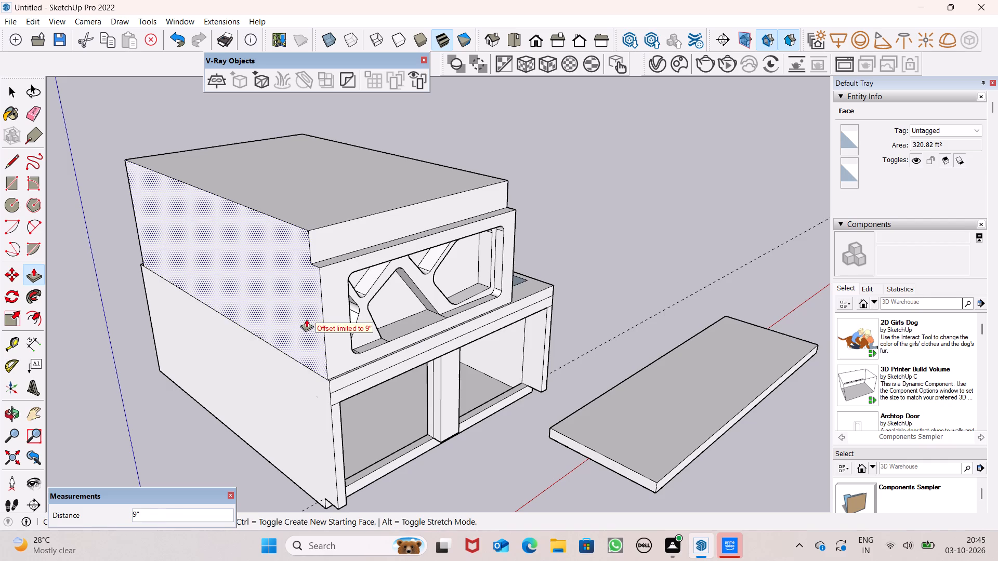
Push/Pull the upper block's long side face beside the blue terrace strip slightly inward.
scroll(295, 301, "down", 6)
middle_click_drag(406, 346, 224, 298)
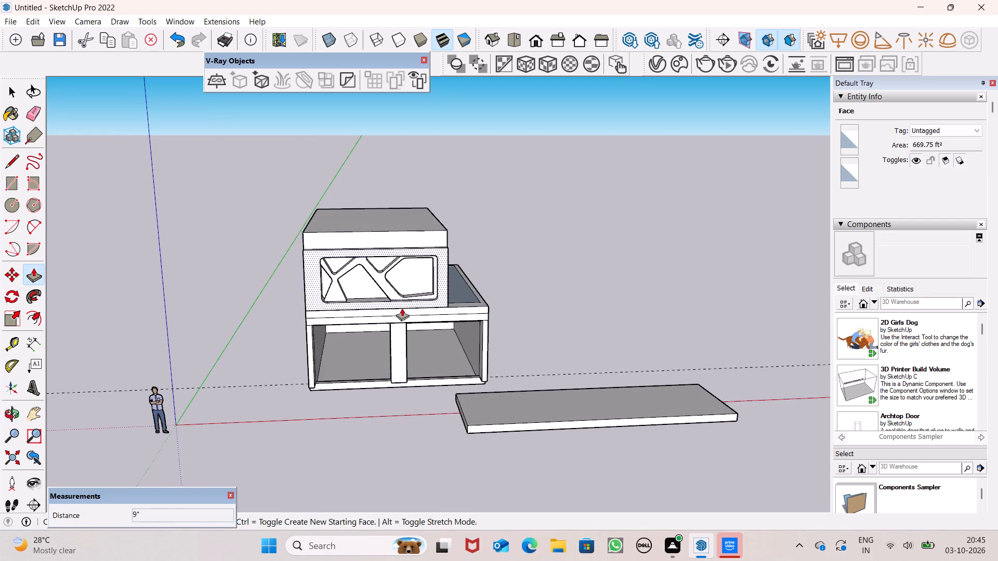
scroll(432, 295, "up", 3)
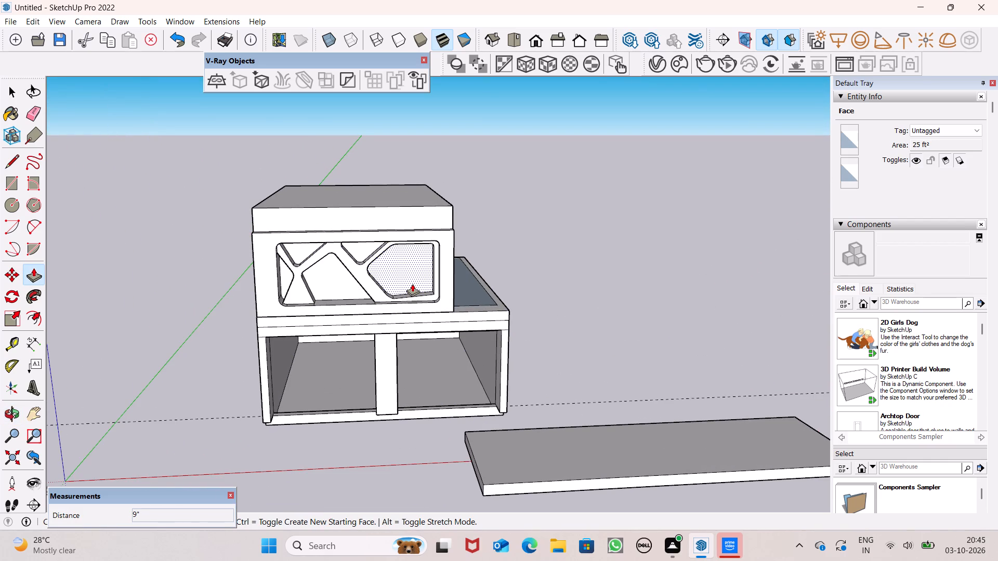
key("space")
scroll(452, 276, "up", 3)
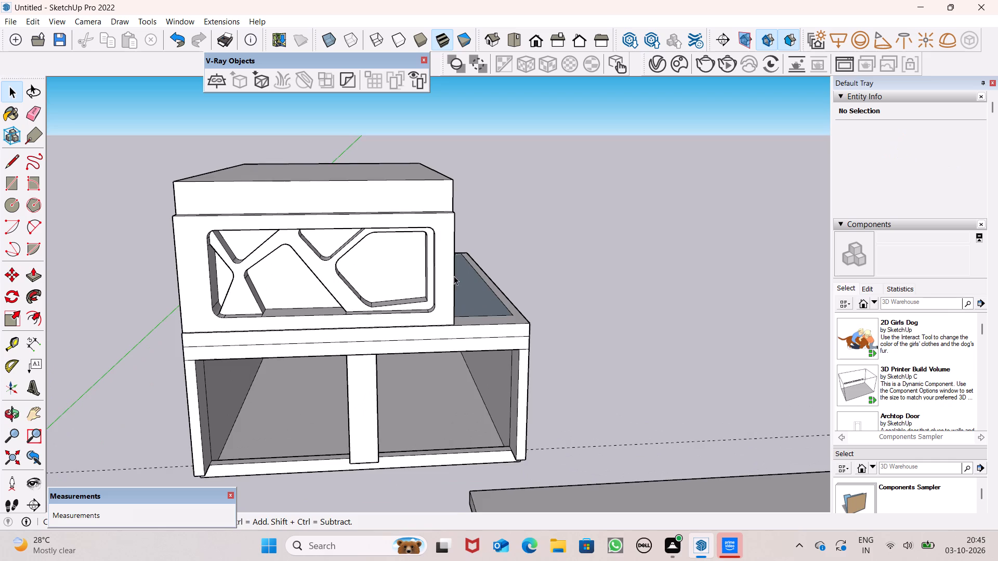
middle_click_drag(455, 276, 300, 322)
scroll(431, 261, "up", 2)
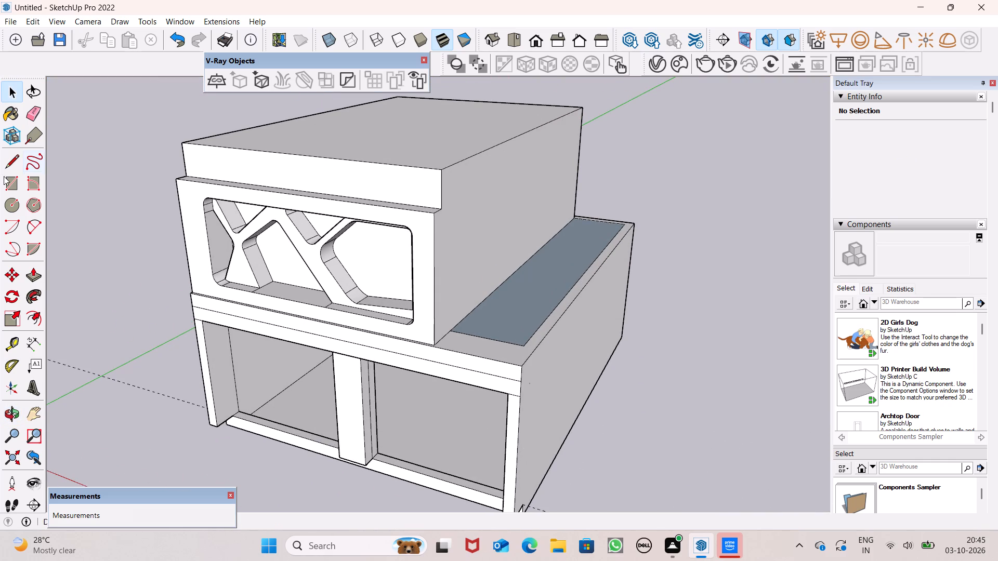
left_click(27, 273)
left_click_drag(450, 258, 444, 267)
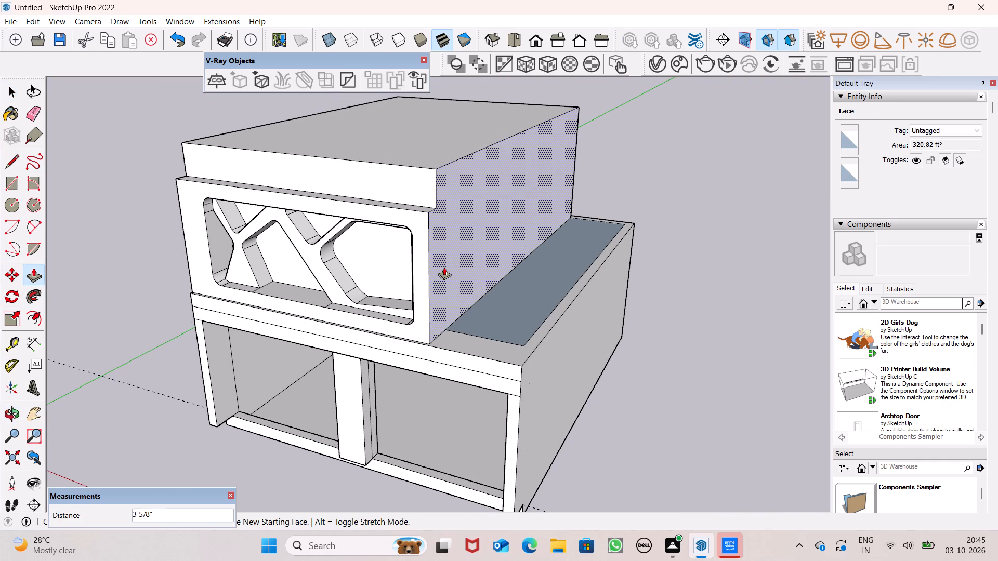
left_click_drag(444, 267, 445, 268)
key("space")
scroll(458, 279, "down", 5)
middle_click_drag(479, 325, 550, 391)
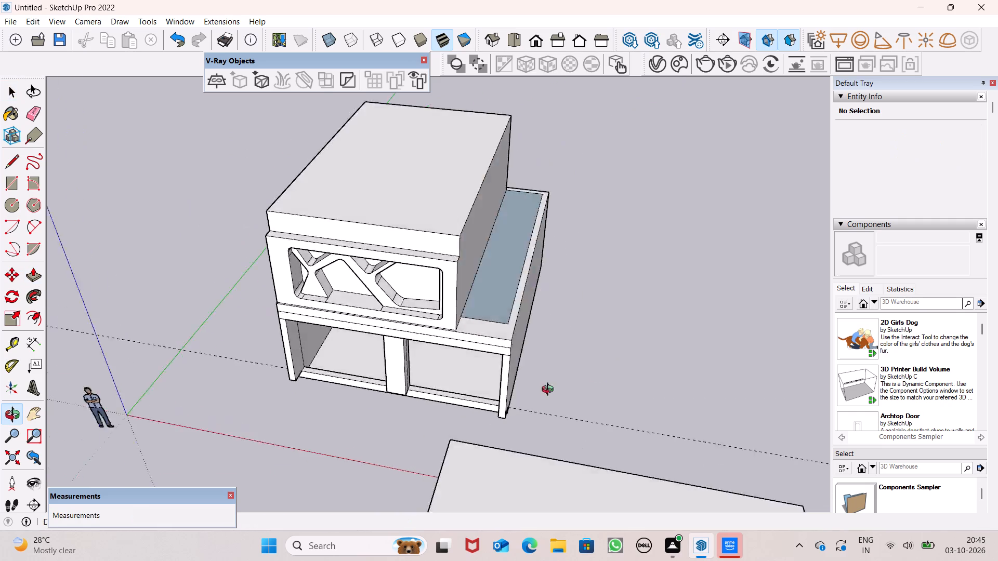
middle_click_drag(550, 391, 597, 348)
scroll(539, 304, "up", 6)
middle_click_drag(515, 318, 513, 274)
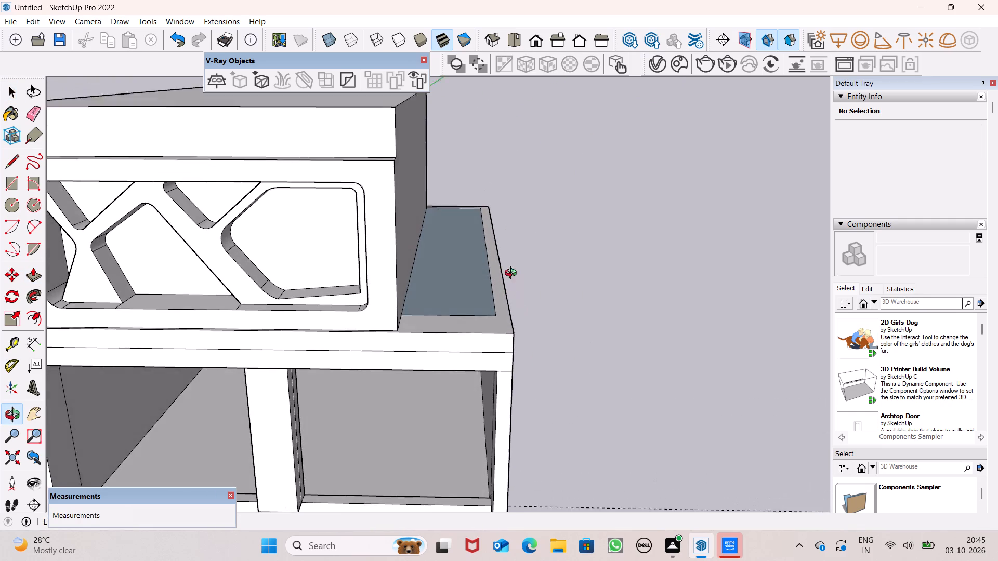
Draw a rectangle about 1' 4" by 5' 7 3/4" on the terrace's white front border, beside the upper block's front corner.
middle_click_drag(513, 274, 513, 270)
scroll(513, 270, "down", 5)
middle_click_drag(472, 290, 424, 347)
scroll(502, 249, "up", 4)
middle_click_drag(511, 283, 528, 336)
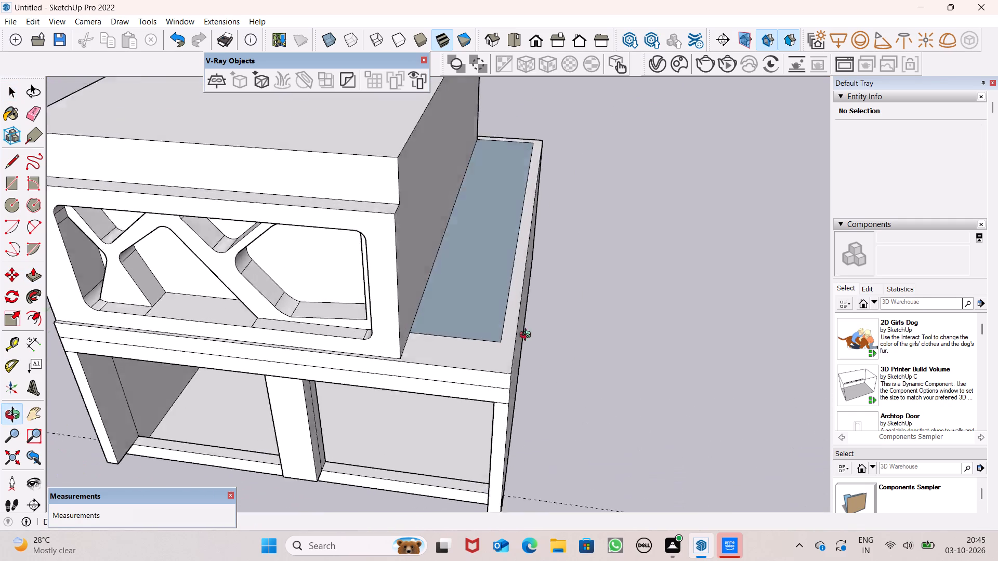
middle_click_drag(528, 336, 534, 355)
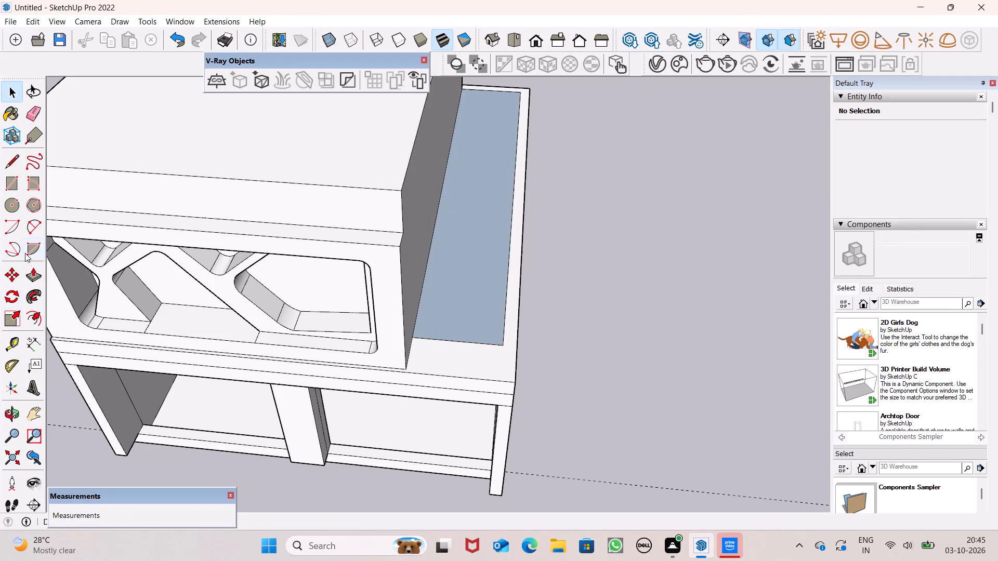
left_click(4, 187)
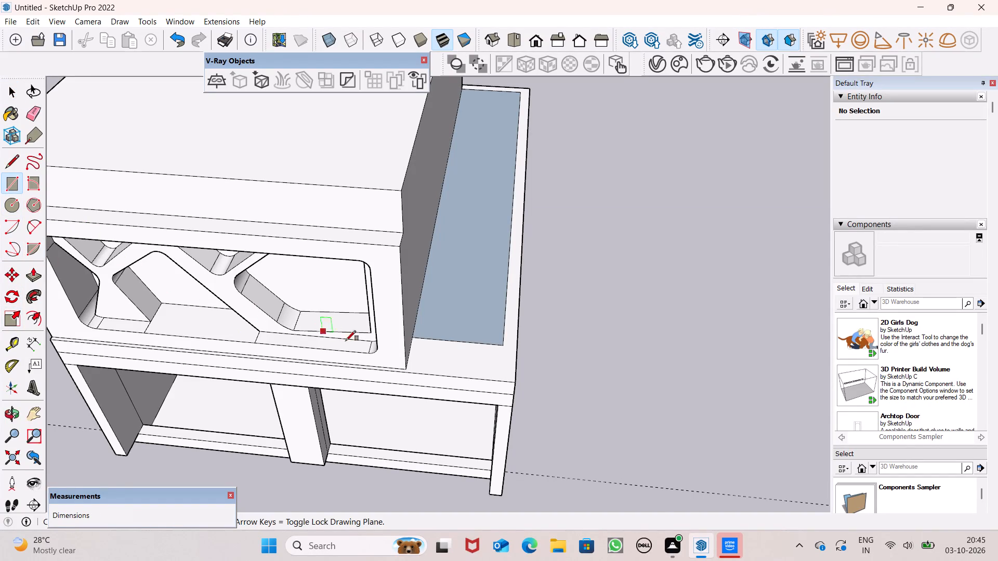
scroll(405, 351, "up", 4)
middle_click_drag(428, 359, 438, 400)
scroll(435, 369, "up", 1)
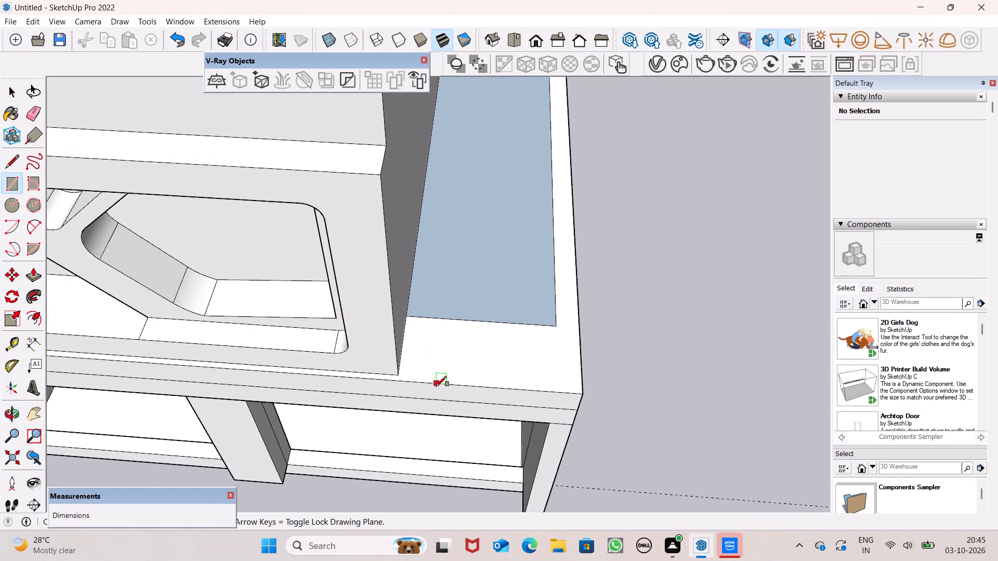
scroll(435, 388, "up", 6)
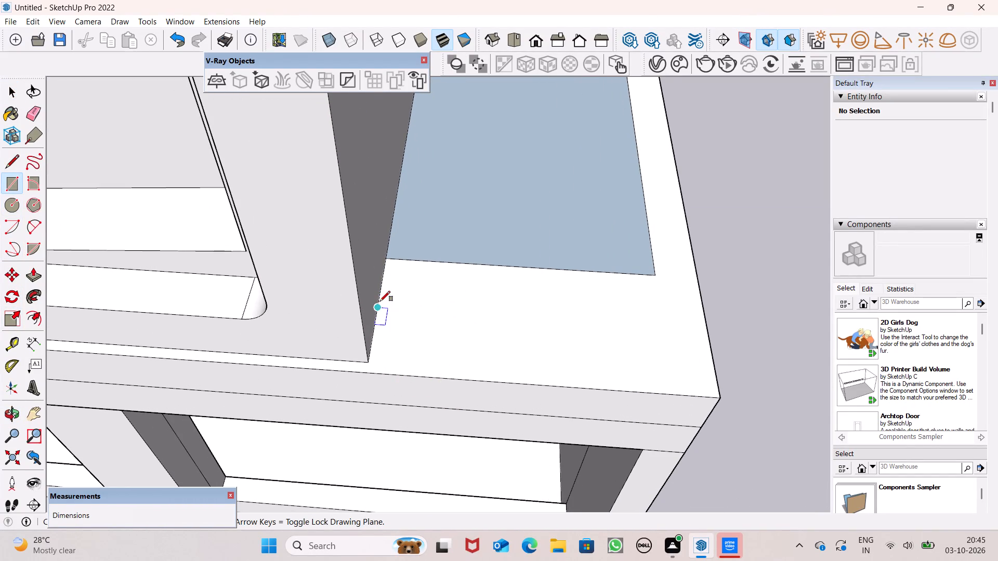
left_click(378, 299)
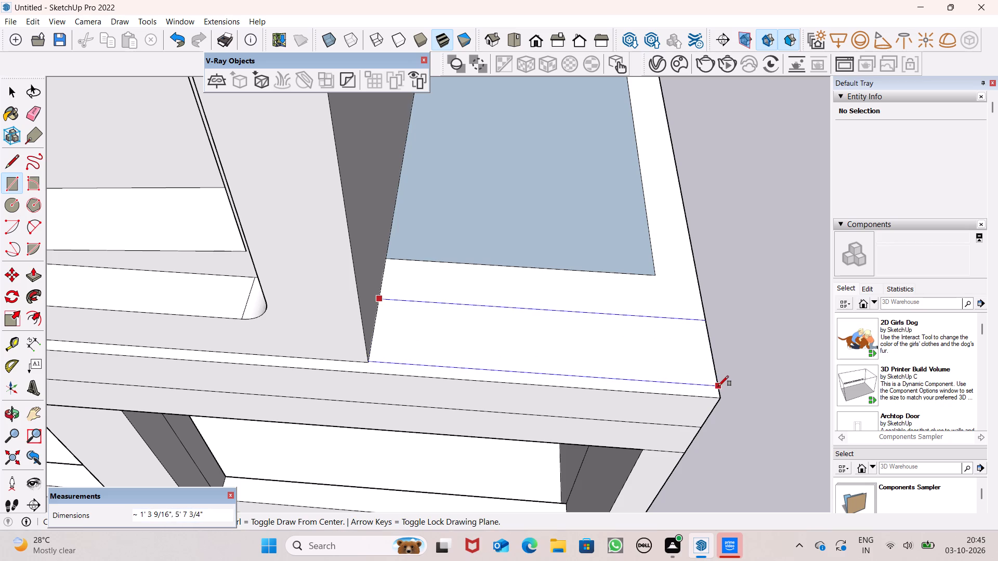
scroll(711, 385, "up", 7)
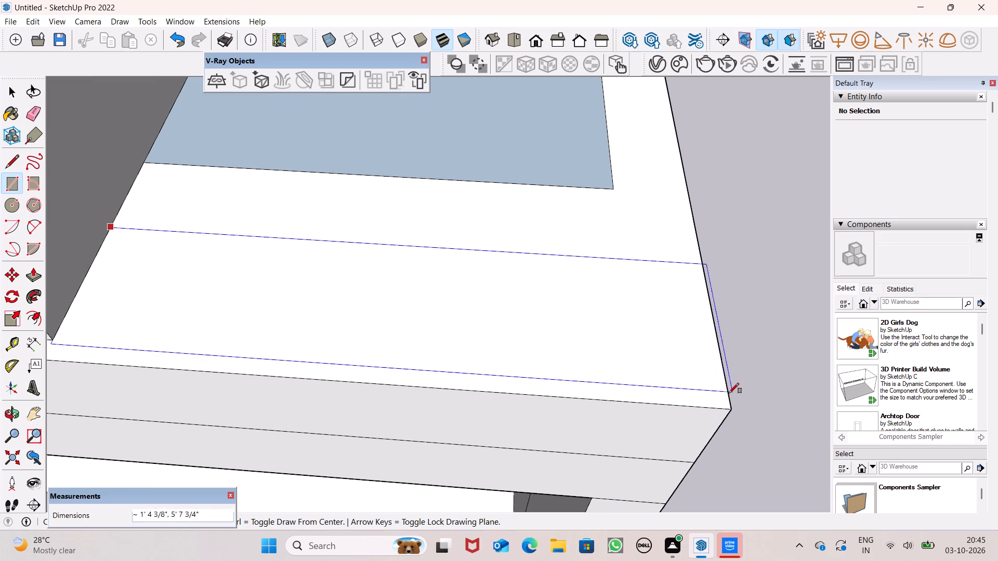
left_click(728, 393)
scroll(631, 332, "down", 5)
scroll(578, 314, "down", 5)
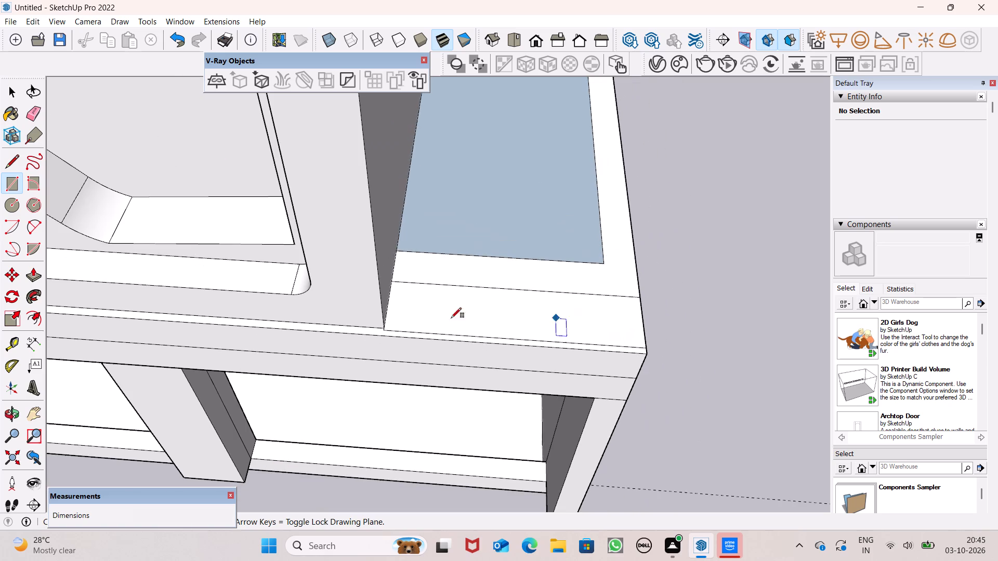
key("space")
Push/Pull the new rectangle on the terrace's front border upward about 10' 7", roughly level with the upper block's roof.
scroll(310, 253, "down", 7)
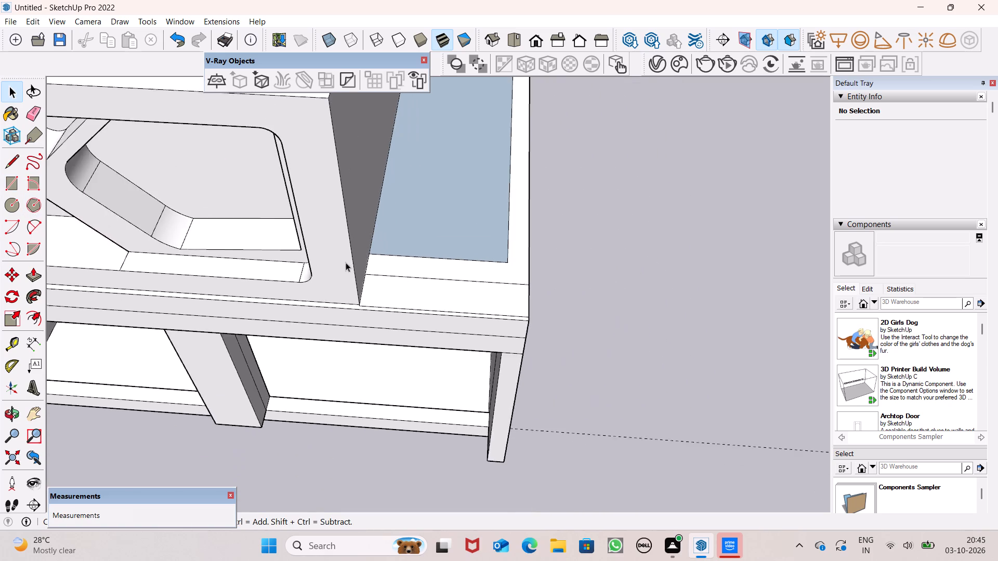
scroll(346, 262, "down", 4)
middle_click_drag(443, 261, 443, 286)
scroll(442, 256, "down", 5)
scroll(89, 221, "down", 5)
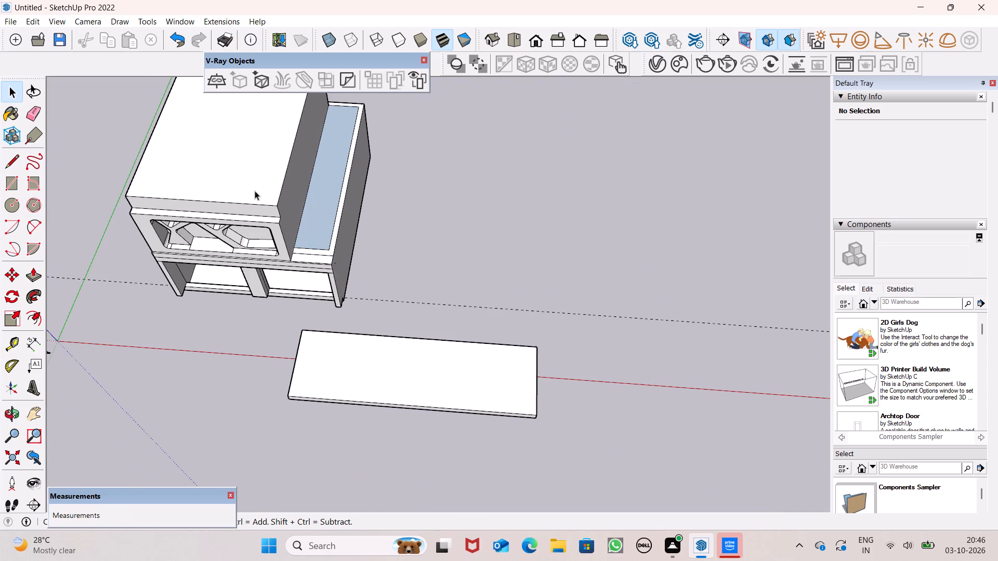
scroll(249, 182, "up", 3)
left_click(28, 277)
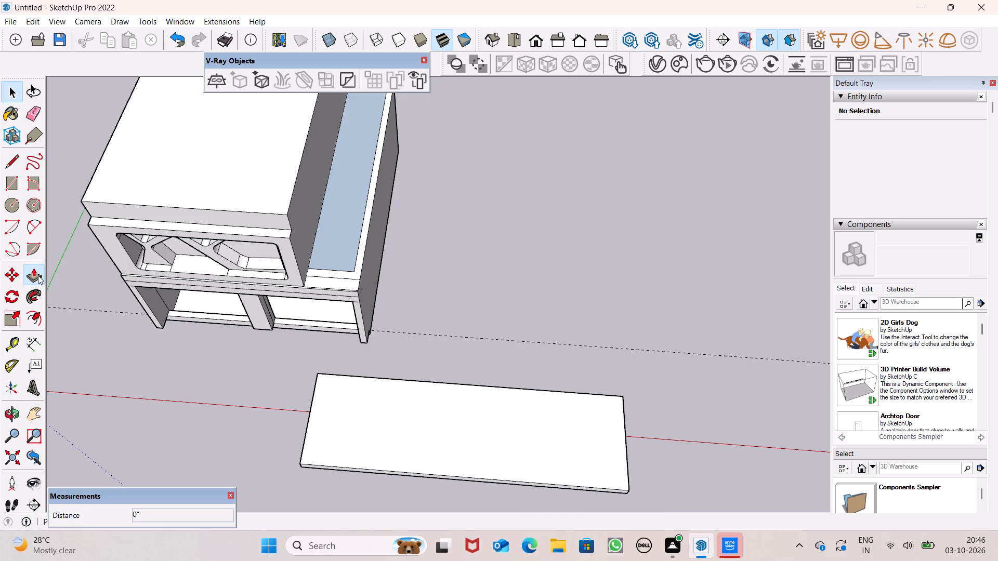
scroll(310, 257, "up", 8)
middle_click_drag(325, 292, 344, 208)
scroll(344, 258, "down", 4)
scroll(242, 169, "up", 4)
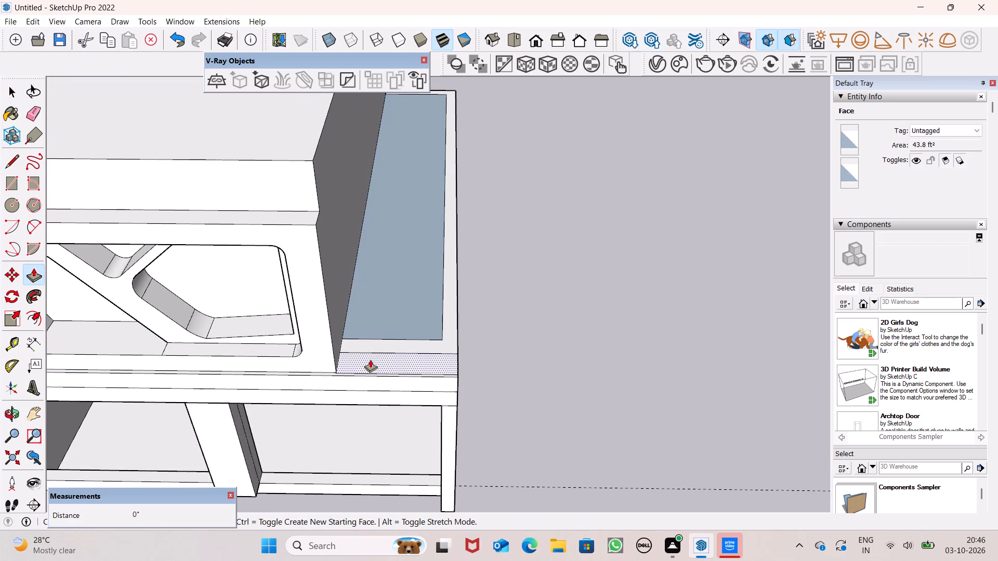
left_click_drag(370, 359, 321, 165)
left_click(319, 163)
left_click_drag(318, 161, 290, 155)
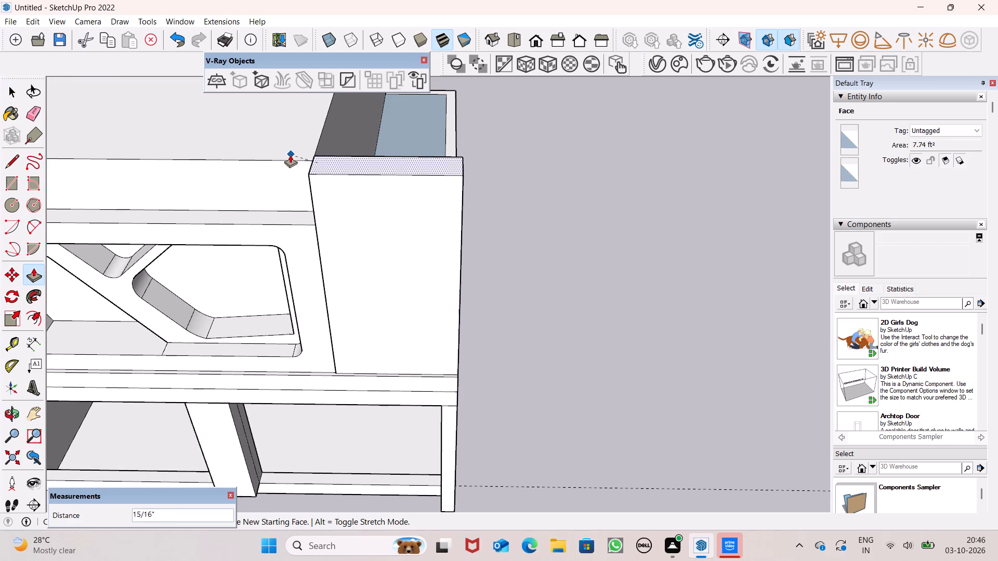
left_click_drag(290, 155, 286, 156)
scroll(364, 188, "down", 7)
middle_click_drag(435, 190, 435, 103)
scroll(435, 103, "up", 1)
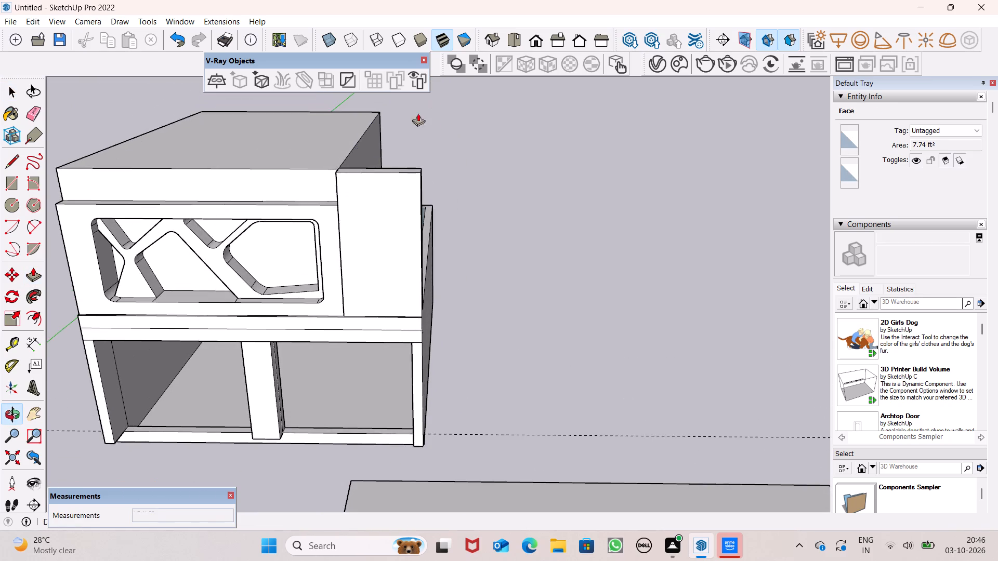
scroll(332, 166, "up", 5)
scroll(413, 194, "down", 3)
middle_click_drag(428, 212, 389, 287)
middle_click_drag(389, 277, 408, 198)
key("space")
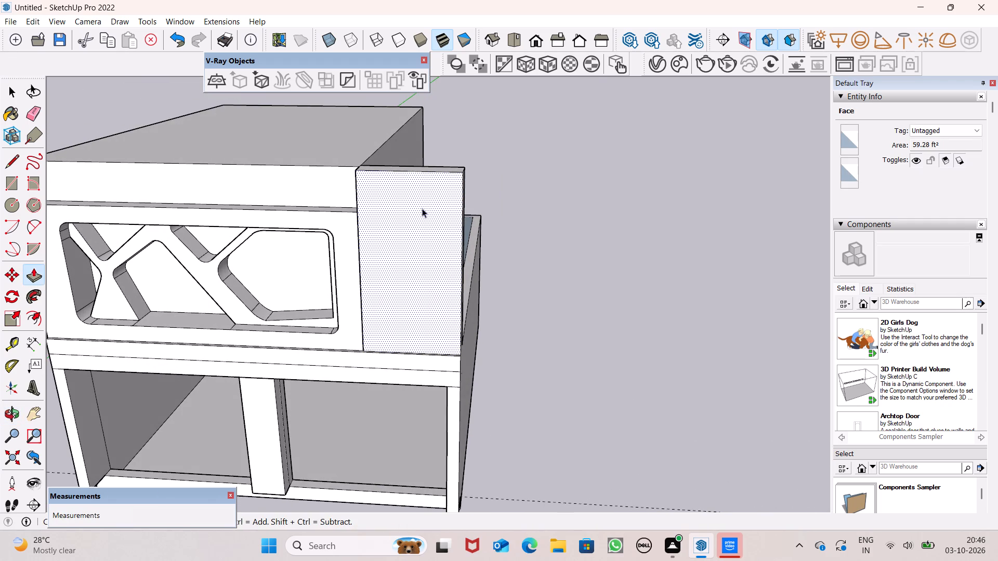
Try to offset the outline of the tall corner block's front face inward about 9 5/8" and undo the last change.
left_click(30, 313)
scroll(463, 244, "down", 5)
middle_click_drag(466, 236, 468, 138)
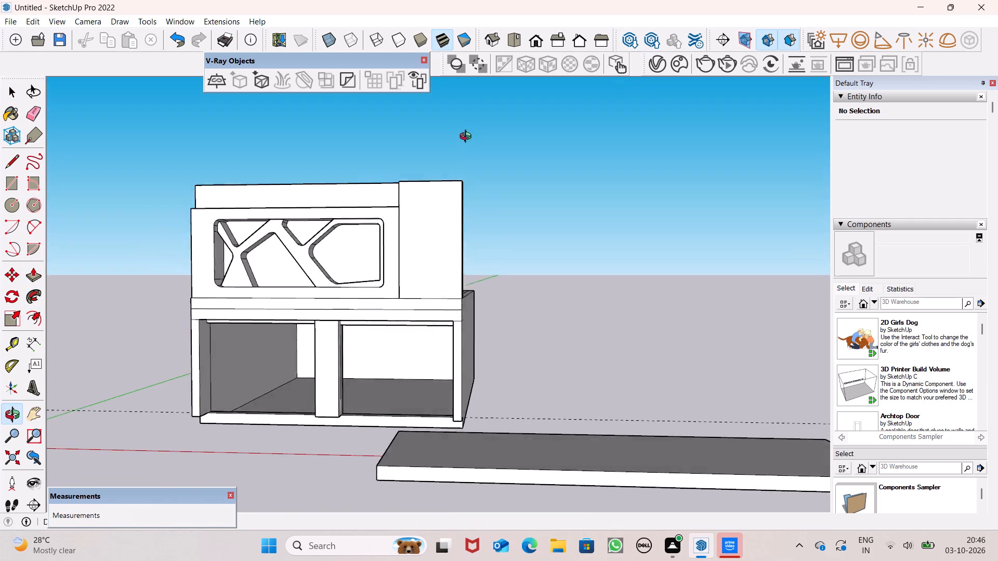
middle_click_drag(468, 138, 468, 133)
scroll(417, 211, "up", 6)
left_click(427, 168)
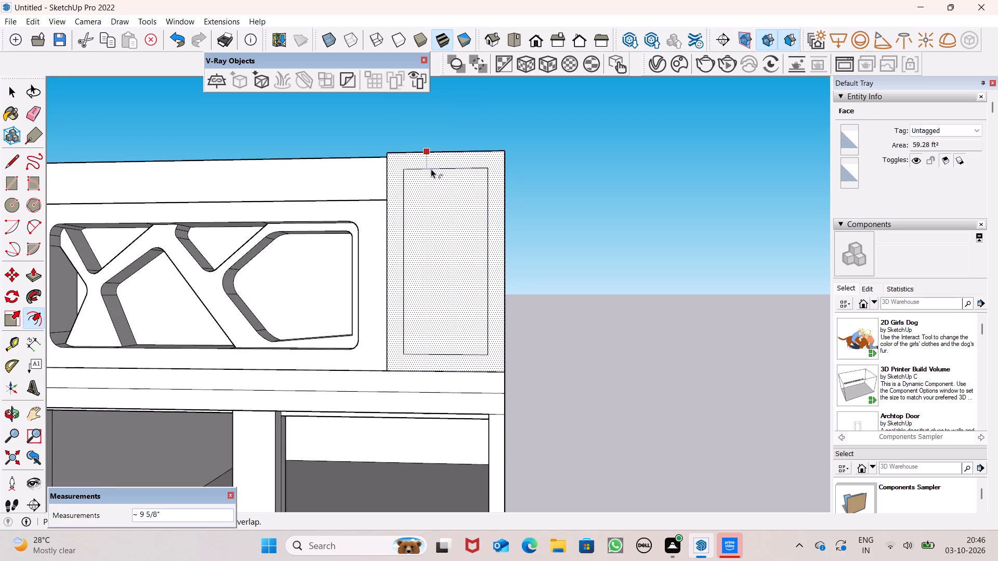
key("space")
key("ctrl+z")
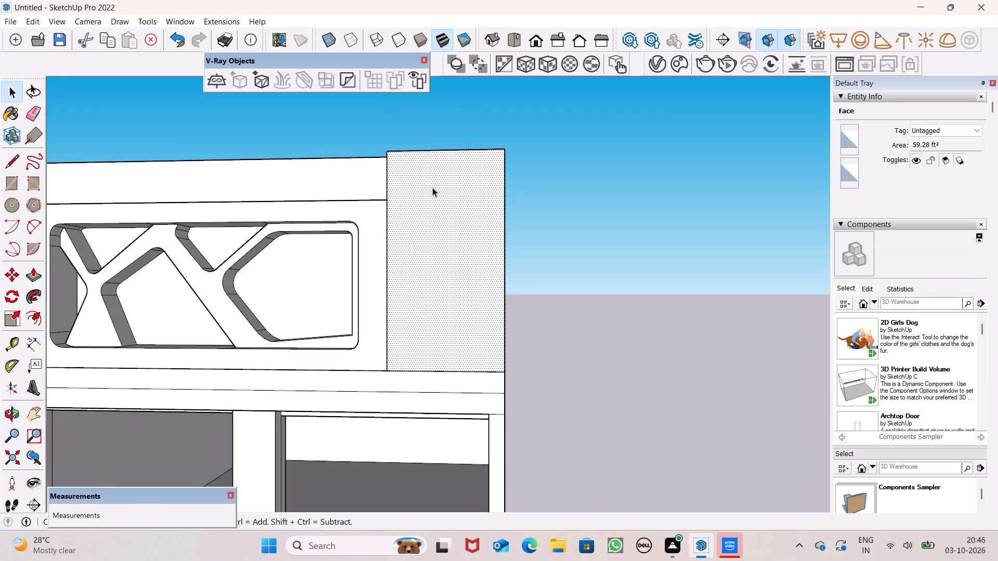
Draw a horizontal line about 5' 7 3/4" long across the tall corner block's front face, a little below its top edge.
scroll(435, 198, "down", 5)
middle_click_drag(457, 226, 479, 435)
left_click(565, 365)
scroll(539, 263, "up", 2)
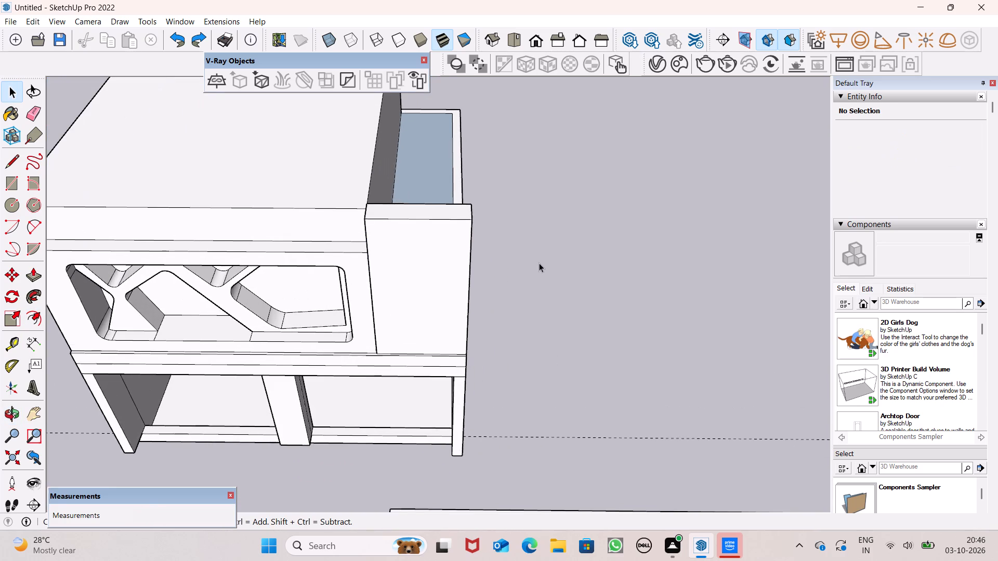
scroll(539, 263, "up", 1)
middle_click_drag(531, 268, 522, 306)
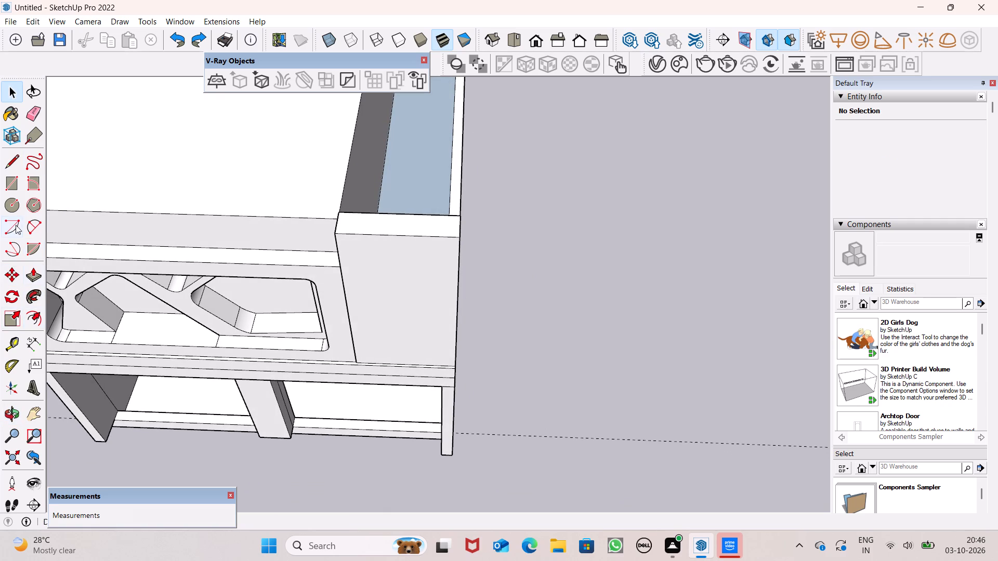
left_click(9, 171)
scroll(360, 222, "up", 6)
middle_click_drag(363, 290, 364, 289)
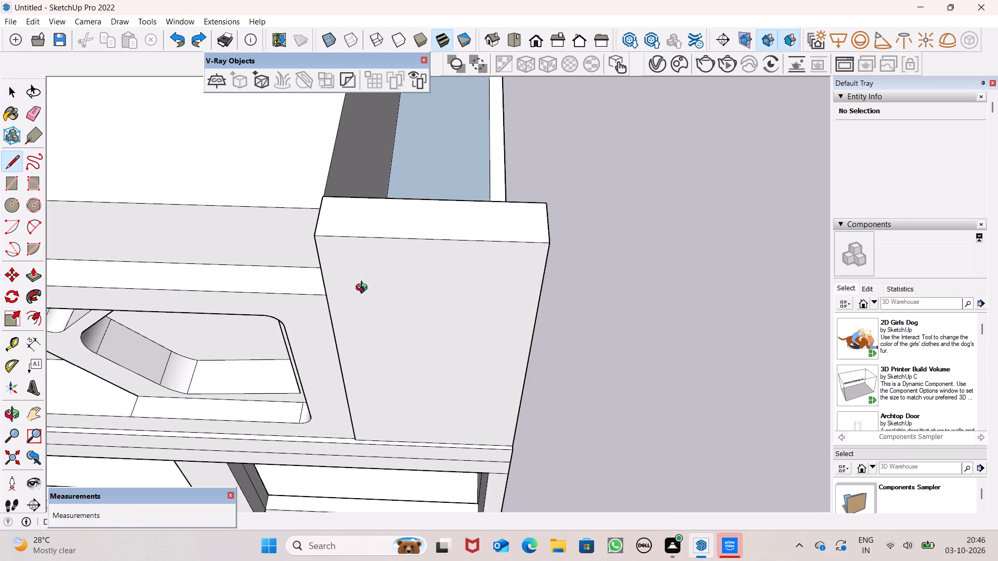
middle_click_drag(364, 289, 369, 154)
scroll(324, 149, "up", 6)
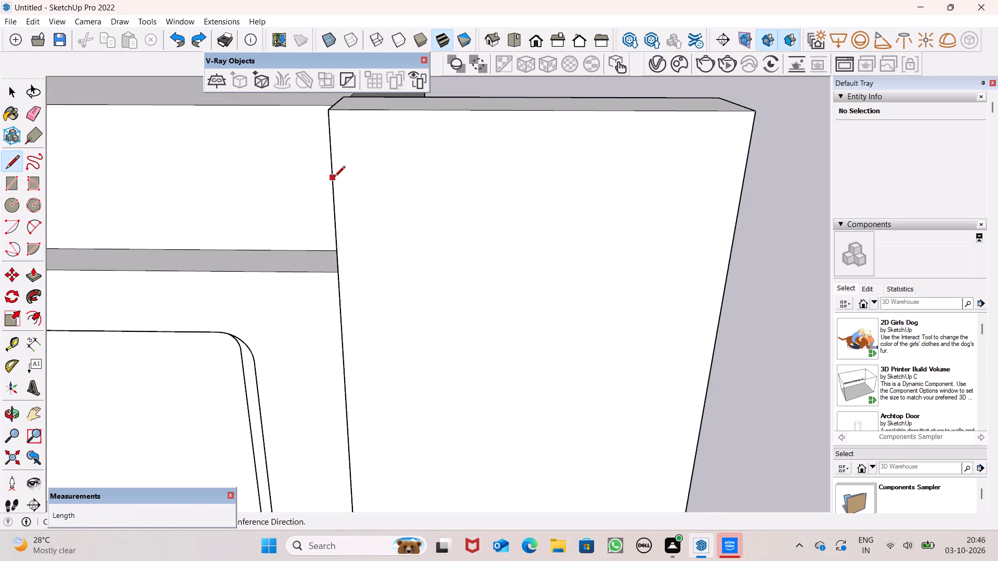
left_click(332, 175)
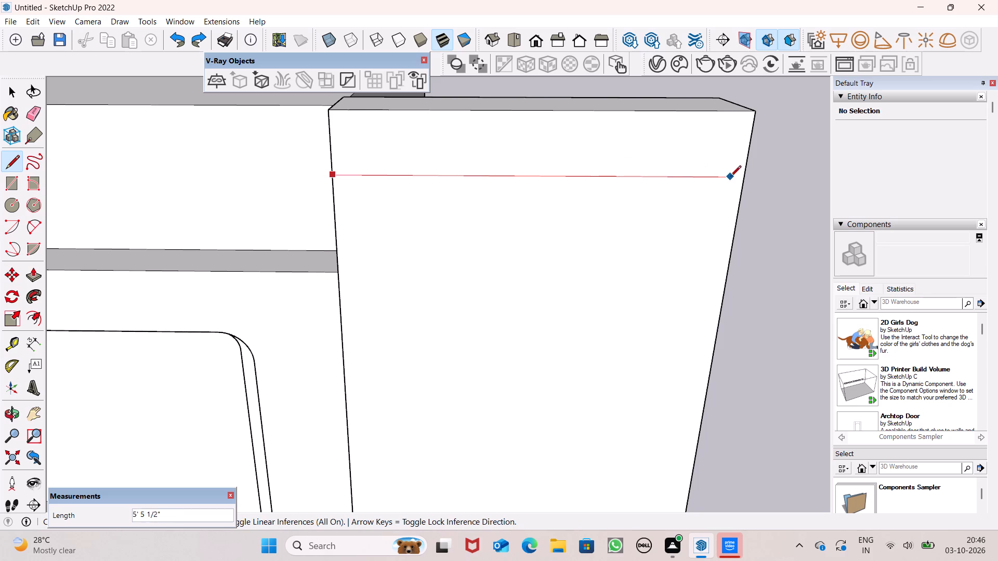
left_click(742, 180)
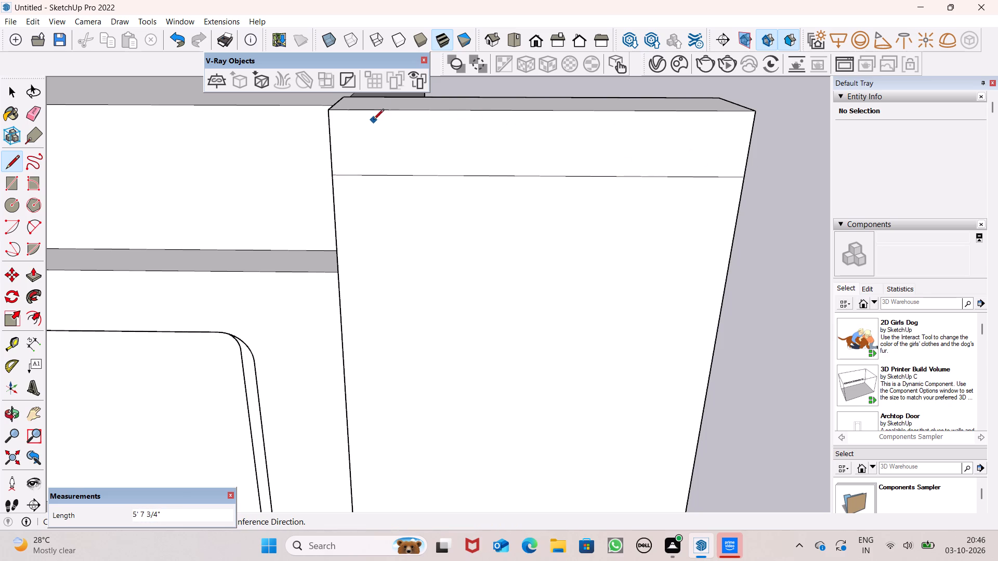
Draw two vertical lines, each about 10' 7" long, down the tall block's front face, one just inside each side edge.
scroll(392, 114, "down", 8)
left_click(401, 114)
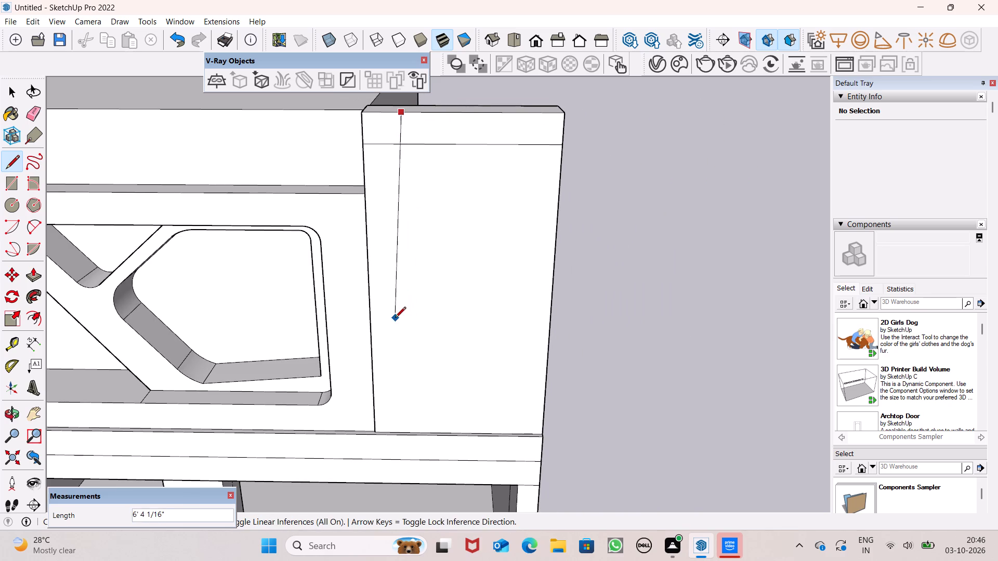
key("space")
left_click(15, 155)
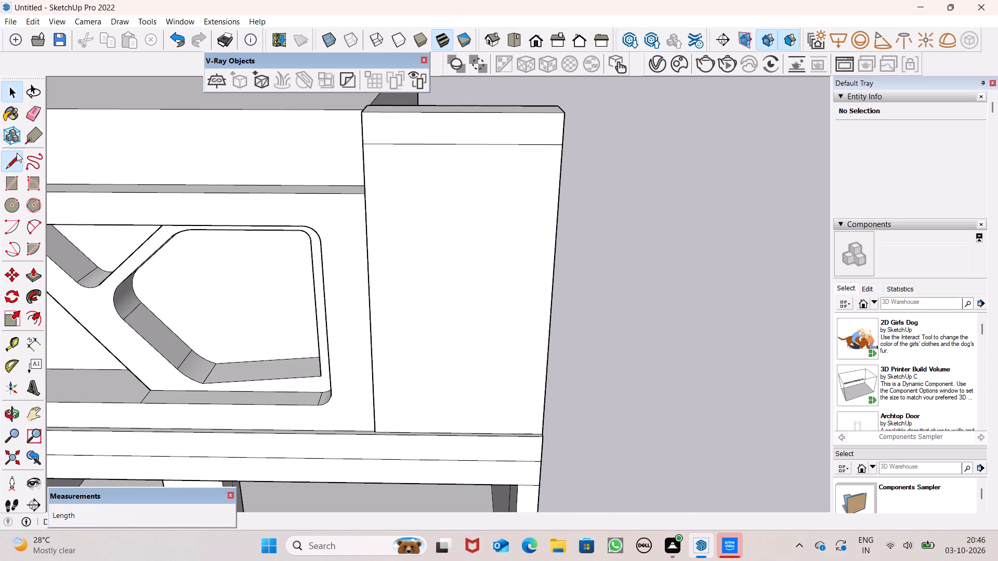
left_click(389, 113)
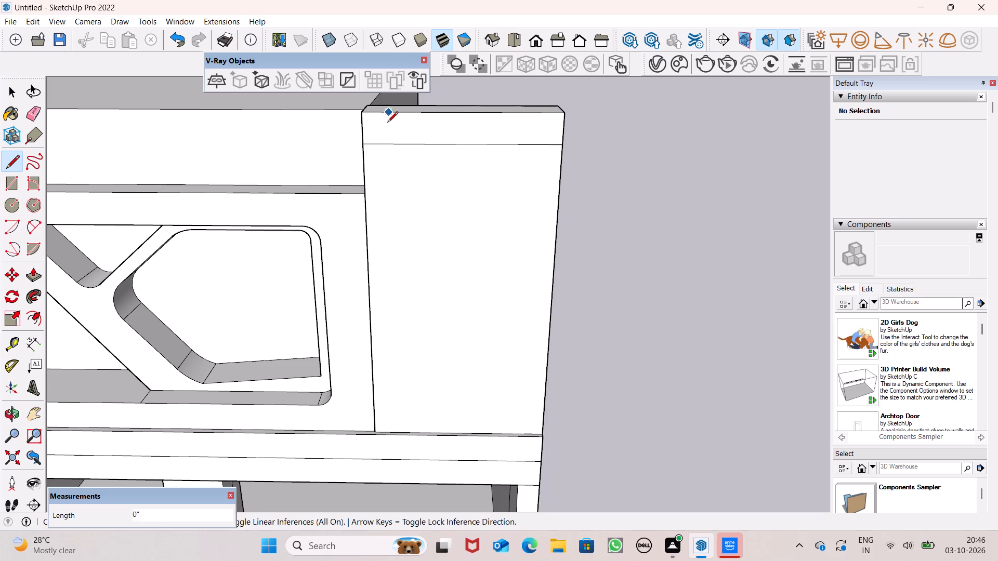
left_click(391, 431)
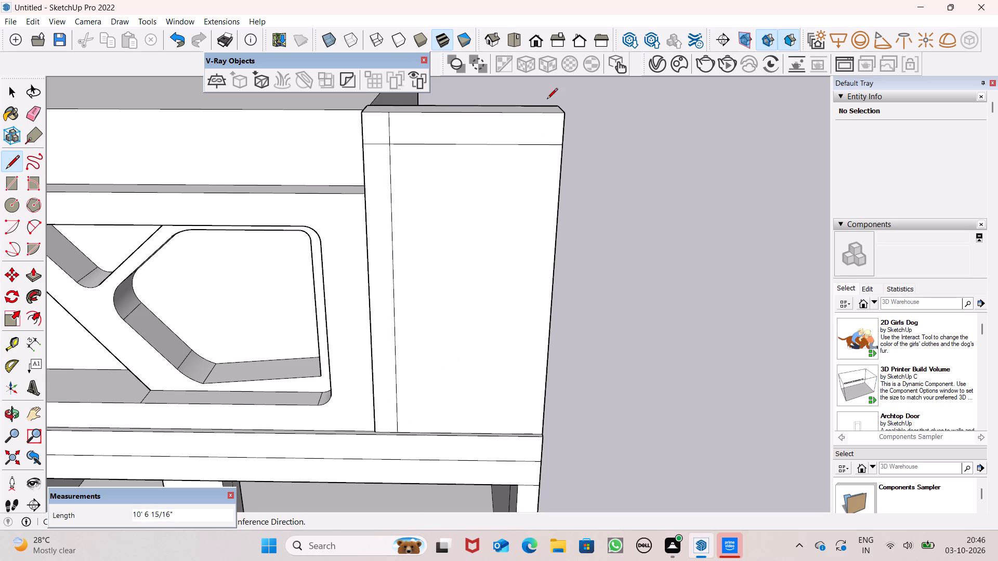
left_click(536, 115)
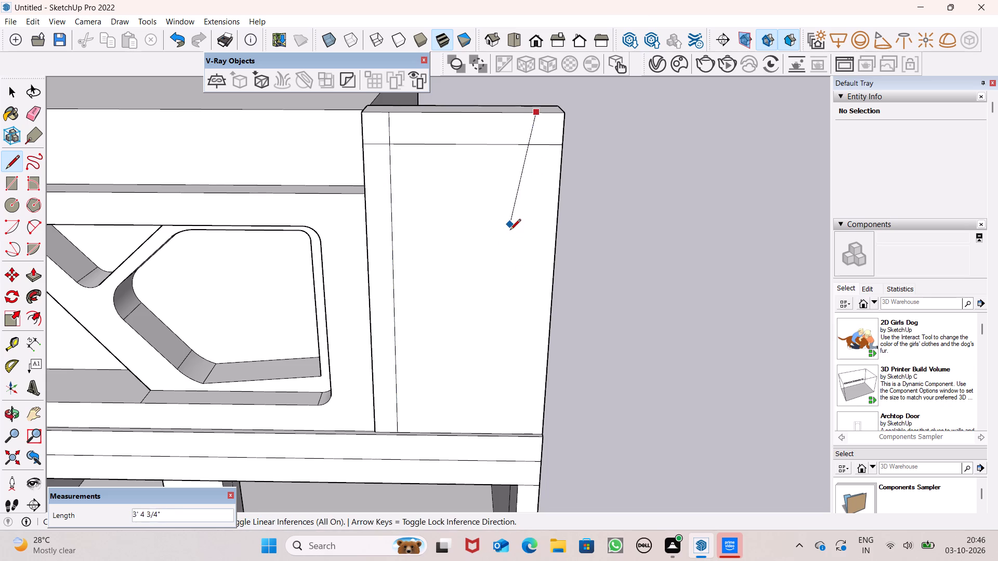
left_click(523, 431)
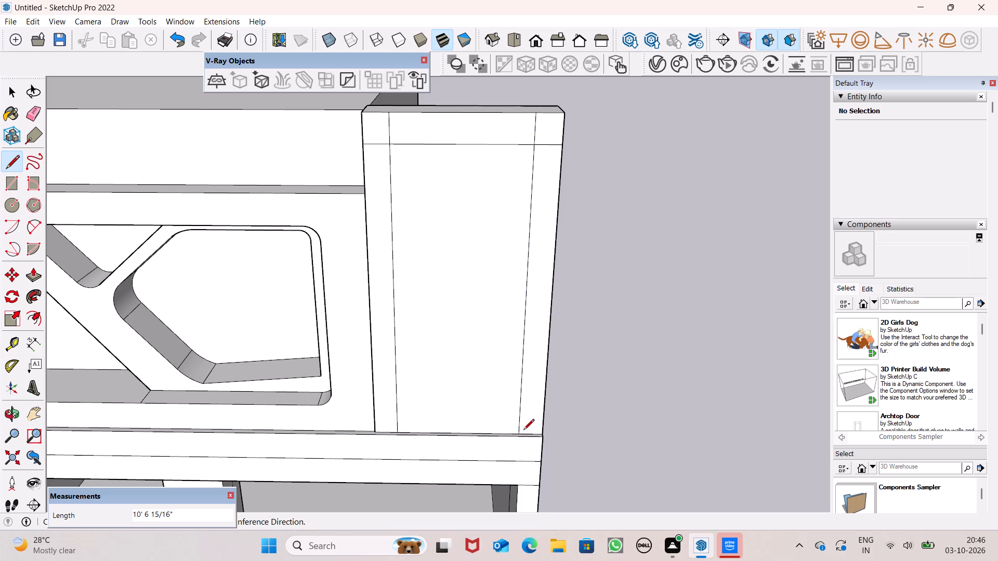
key("space")
Push/Pull the large central panel of the tall corner block's front face inward about 1' 9 5/16", leaving the top and side bands.
scroll(527, 286, "down", 4)
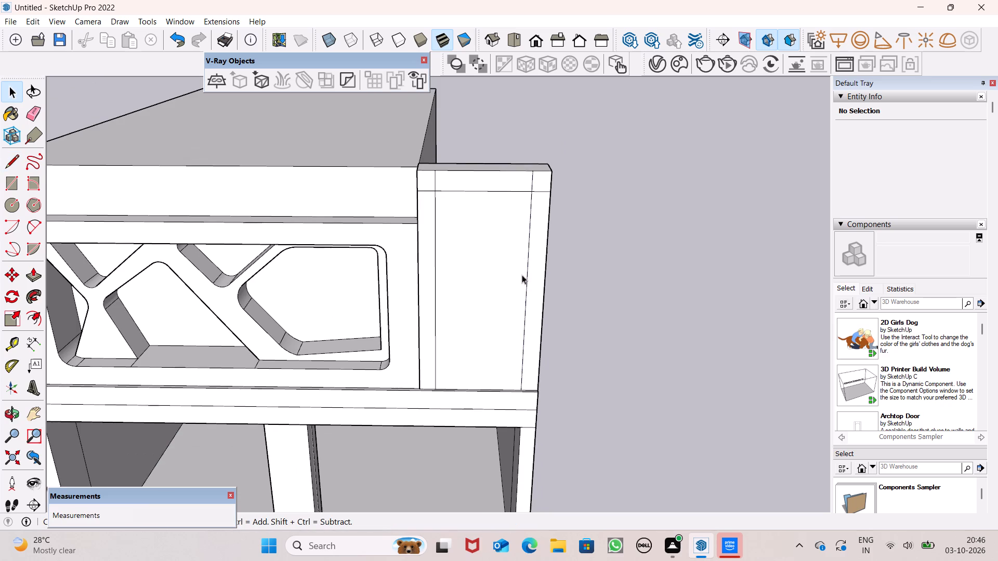
middle_click_drag(494, 223, 490, 266)
scroll(495, 266, "up", 4)
scroll(495, 266, "down", 2)
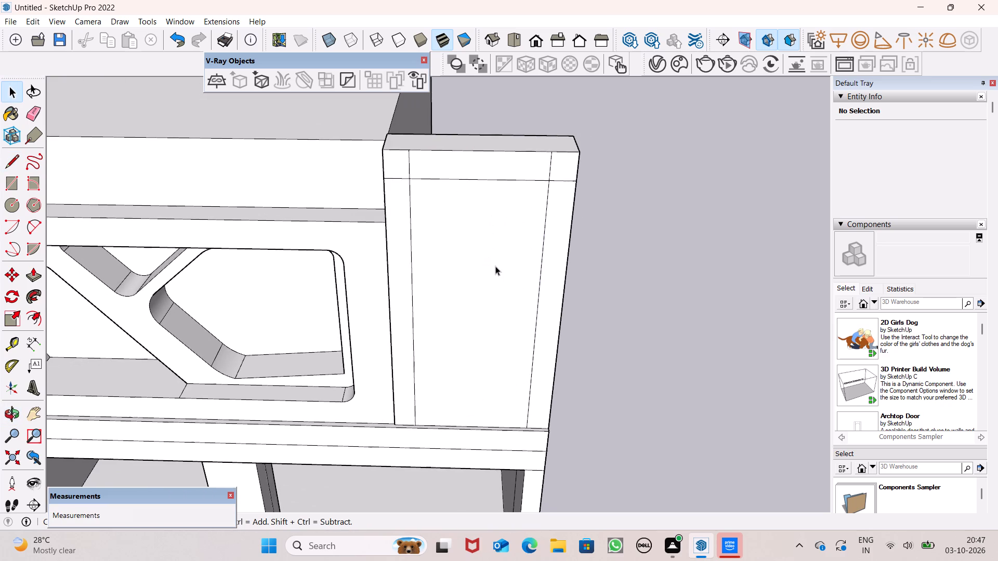
scroll(504, 267, "up", 2)
left_click(38, 277)
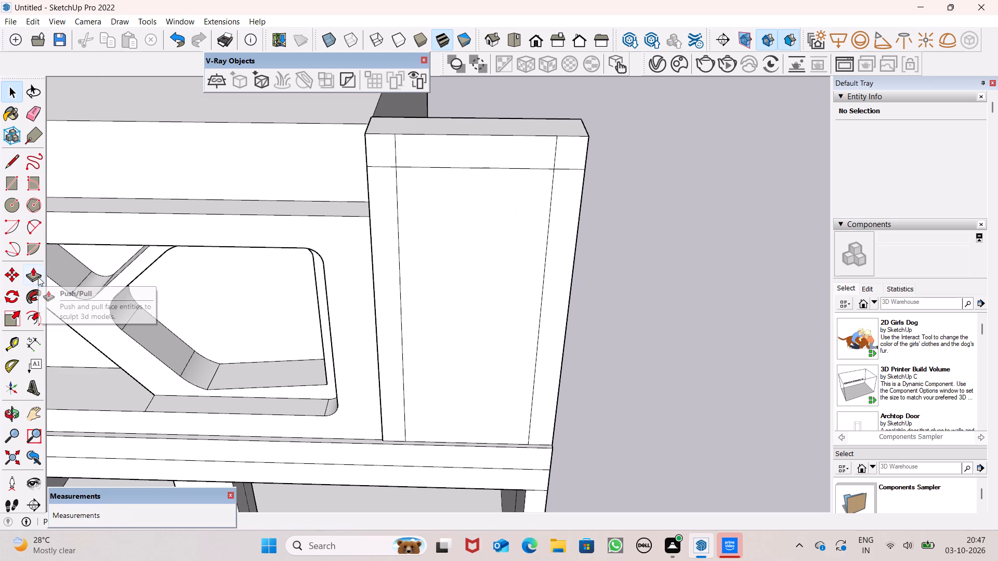
left_click_drag(471, 368, 474, 335)
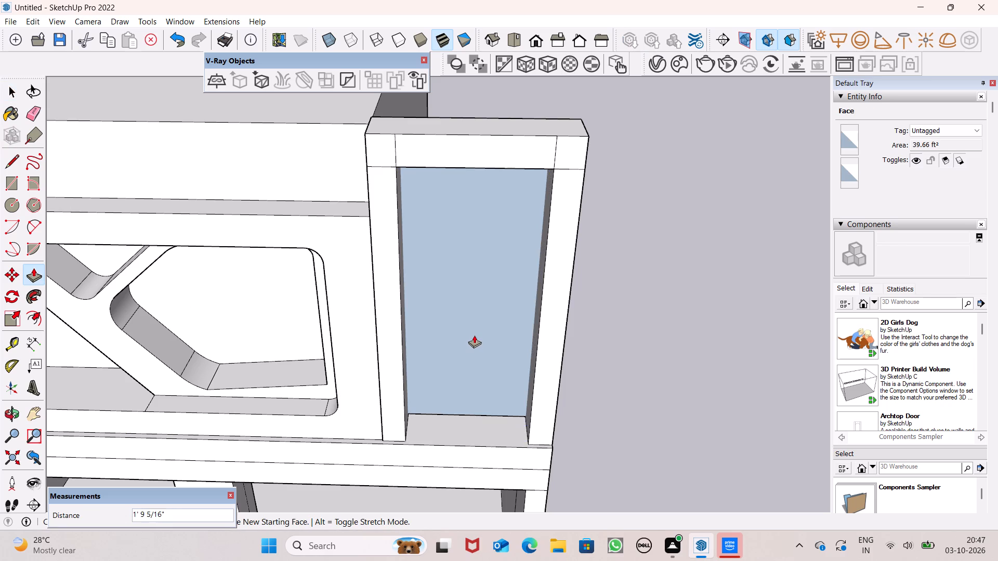
left_click_drag(474, 335, 475, 333)
scroll(480, 345, "down", 6)
middle_click_drag(483, 353, 493, 214)
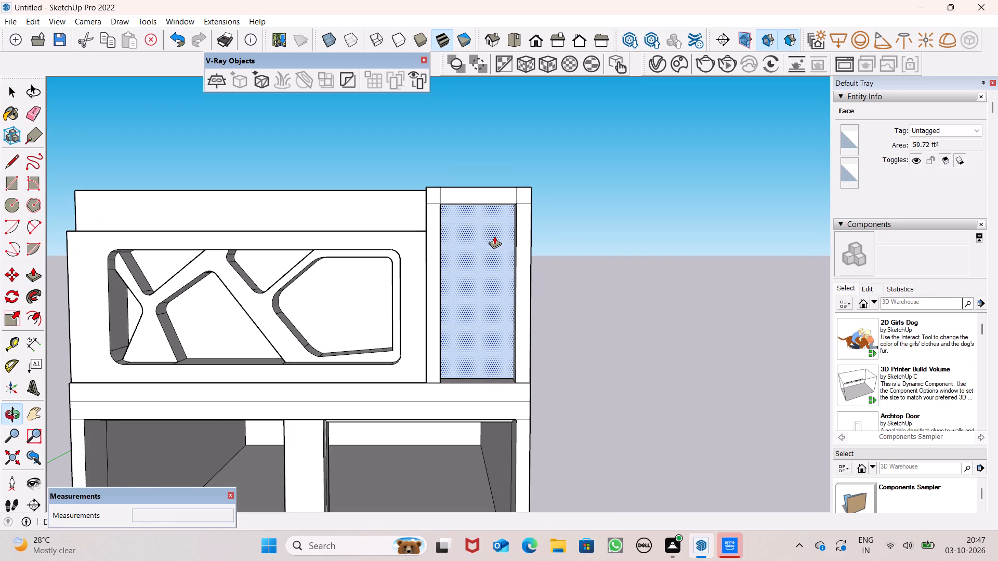
Undo the last Push/Pull and push the tall corner block's large central front panel right through to make an open frame.
key("ctrl+z")
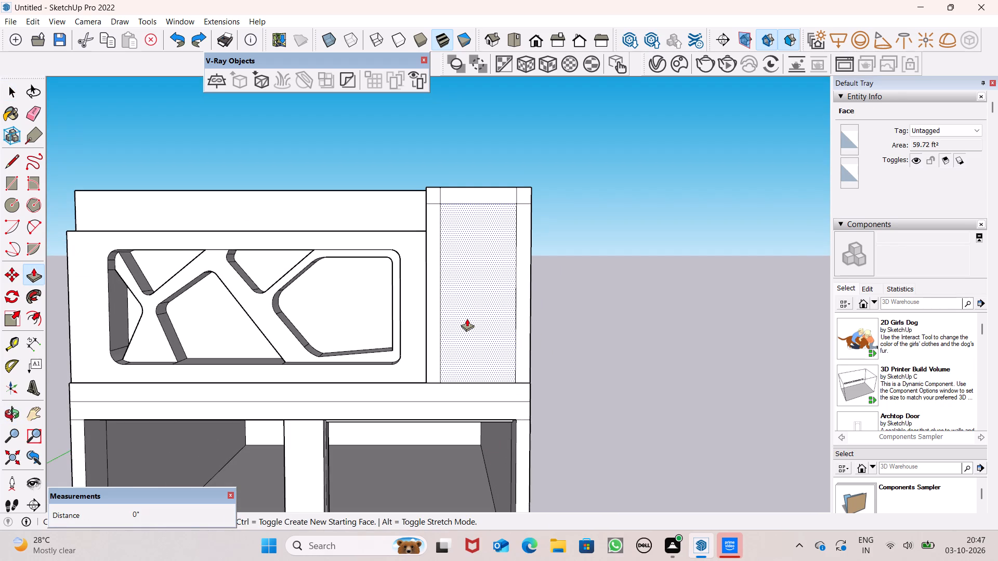
middle_click(467, 318)
left_click_drag(472, 320, 474, 316)
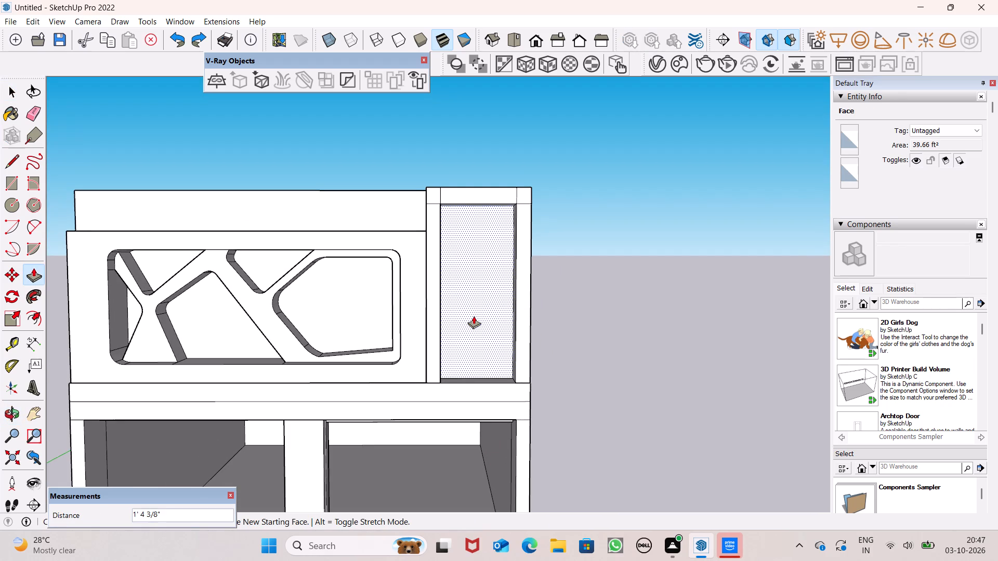
left_click_drag(474, 316, 487, 308)
scroll(493, 311, "down", 5)
middle_click_drag(494, 326, 500, 333)
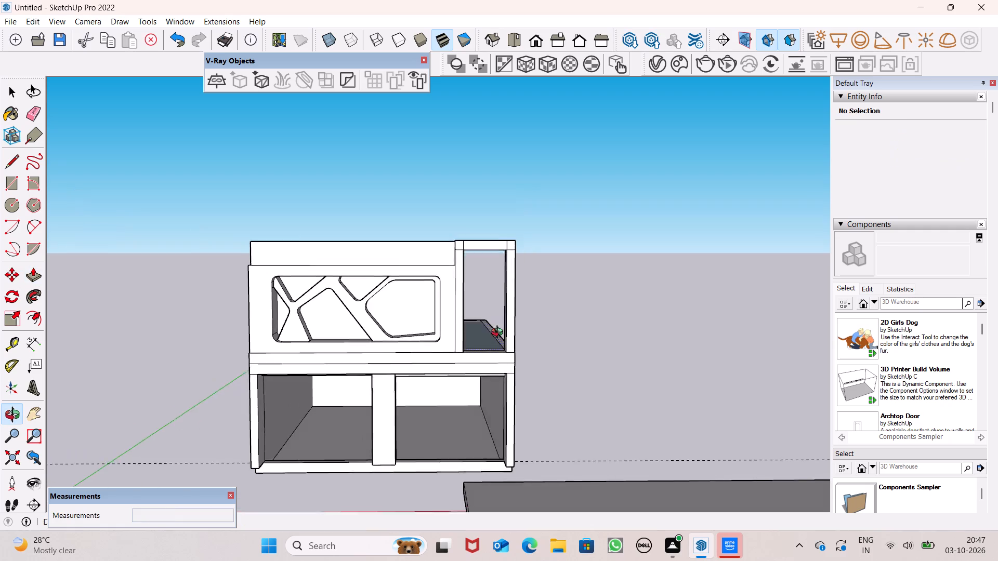
middle_click_drag(500, 333, 449, 496)
scroll(481, 370, "up", 6)
key("space")
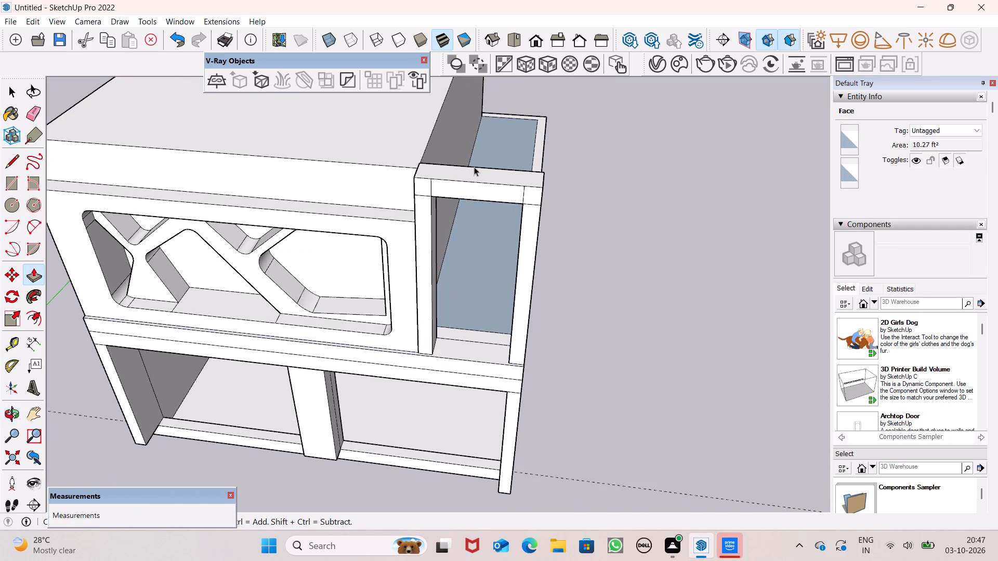
Erase the leftover dividing edges at both upper corners of the tall frame's front face.
scroll(474, 167, "up", 4)
left_click(33, 117)
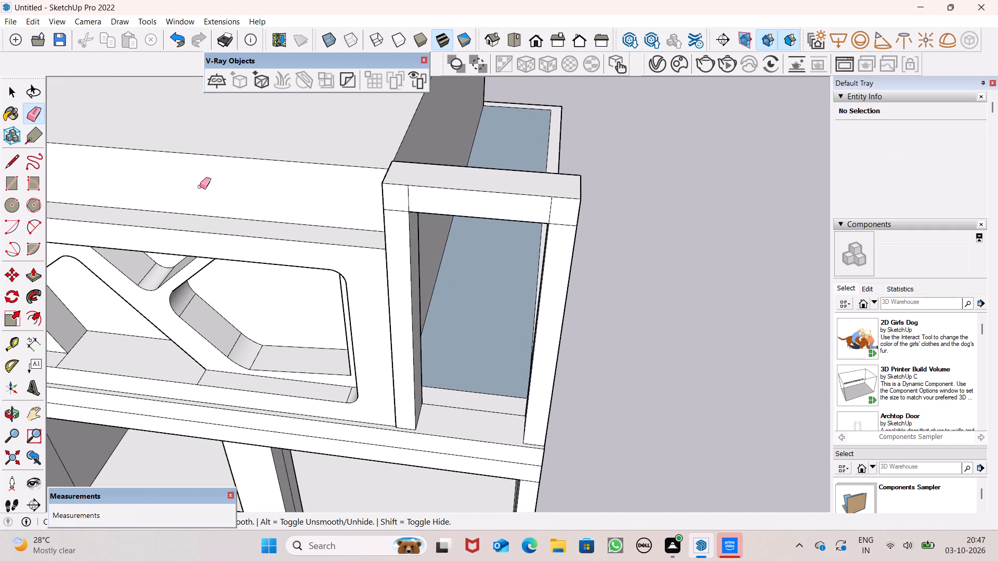
scroll(353, 208, "up", 7)
left_click_drag(466, 199, 434, 221)
scroll(434, 197, "down", 7)
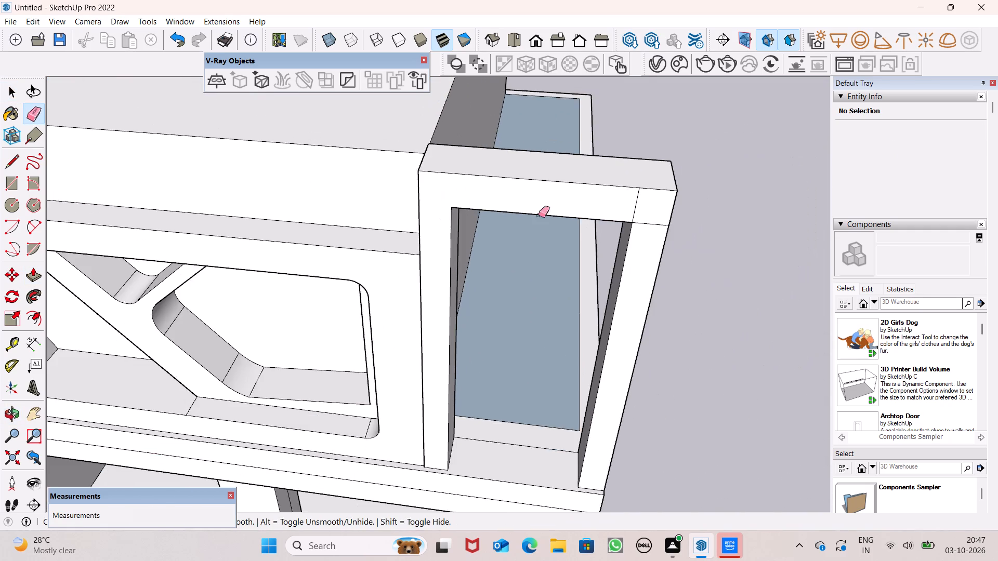
left_click_drag(624, 207, 627, 232)
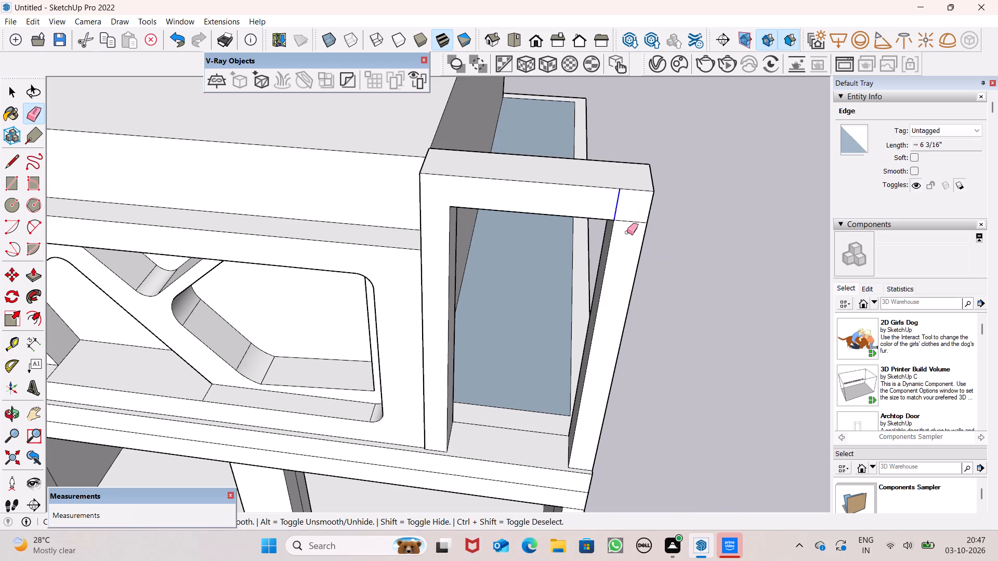
left_click_drag(627, 232, 622, 231)
scroll(561, 215, "down", 4)
key("space")
Erase the leftover edge on the floor across the foot of the tall frame's opening, on the terrace side.
scroll(591, 276, "up", 5)
middle_click_drag(586, 355, 586, 363)
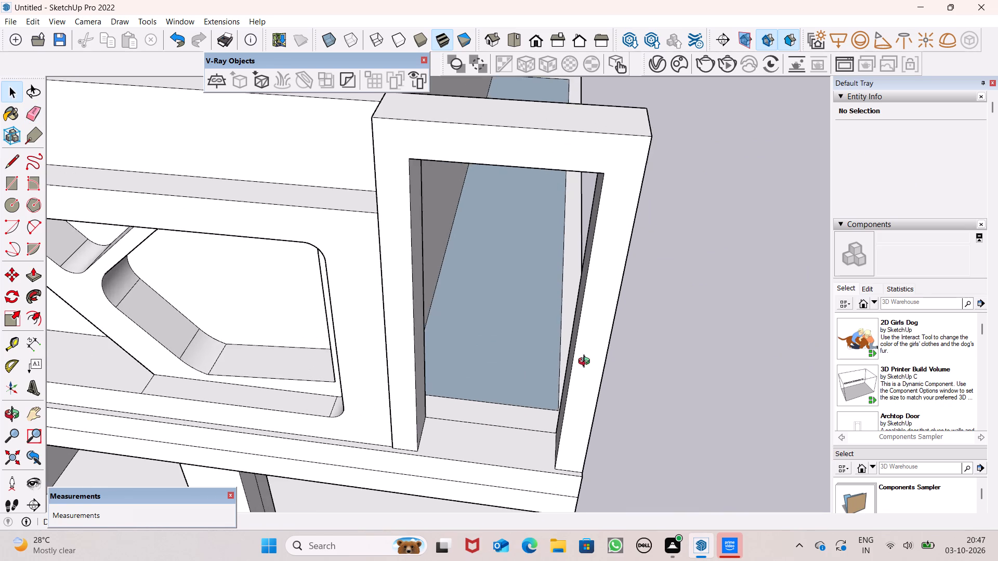
middle_click_drag(586, 363, 78, 377)
scroll(78, 377, "up", 1)
scroll(457, 342, "down", 5)
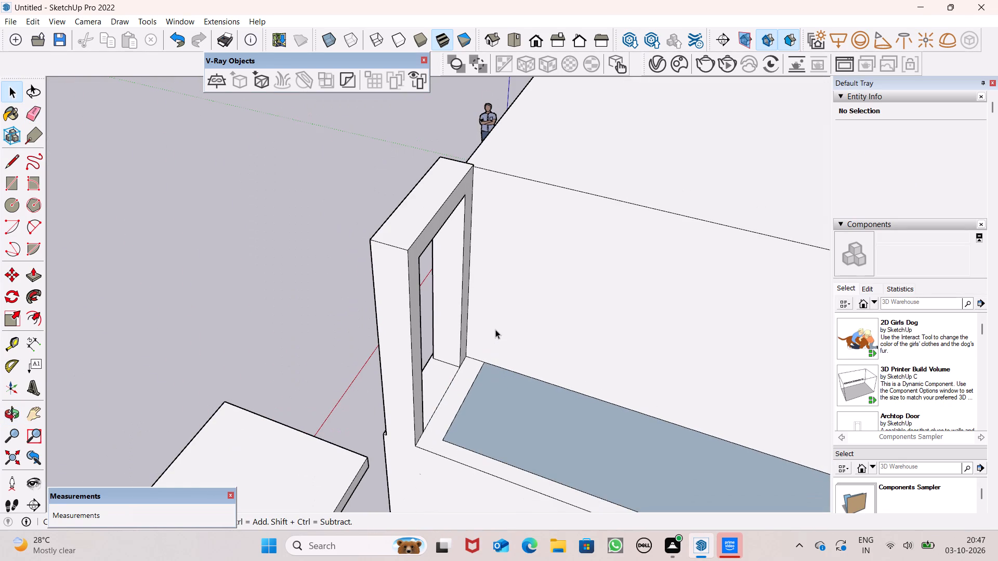
middle_click_drag(500, 330, 419, 382)
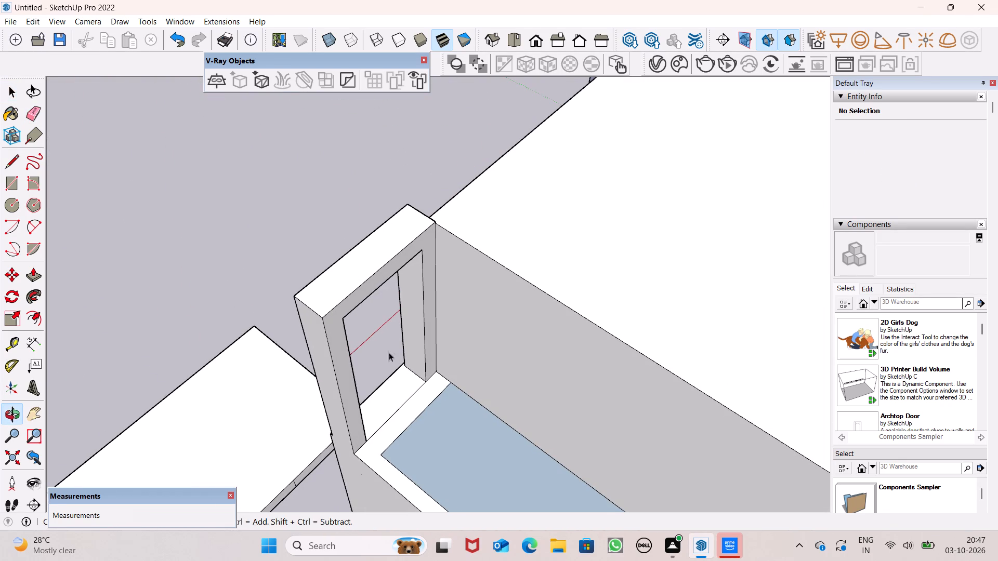
left_click(30, 113)
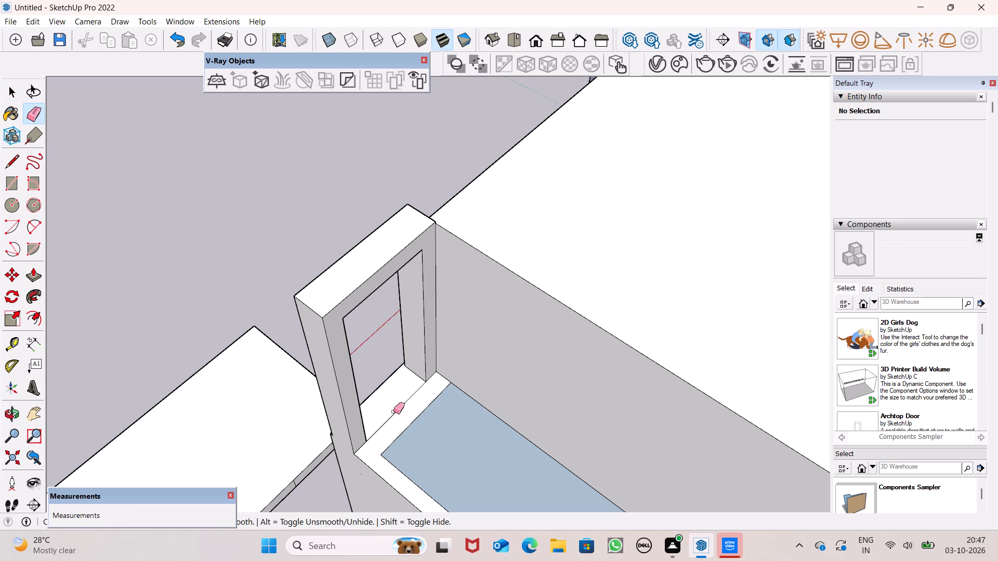
left_click_drag(393, 410, 401, 415)
scroll(365, 384, "down", 6)
middle_click_drag(404, 417, 749, 392)
middle_click_drag(545, 463, 575, 440)
scroll(566, 450, "up", 1)
middle_click_drag(575, 440, 726, 335)
scroll(596, 300, "up", 4)
middle_click_drag(535, 315, 552, 367)
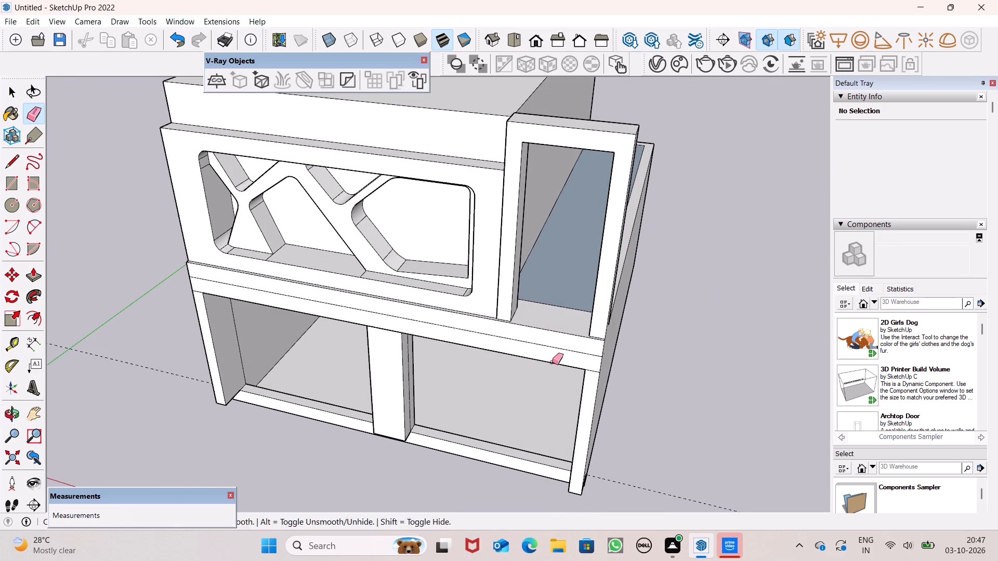
key("space")
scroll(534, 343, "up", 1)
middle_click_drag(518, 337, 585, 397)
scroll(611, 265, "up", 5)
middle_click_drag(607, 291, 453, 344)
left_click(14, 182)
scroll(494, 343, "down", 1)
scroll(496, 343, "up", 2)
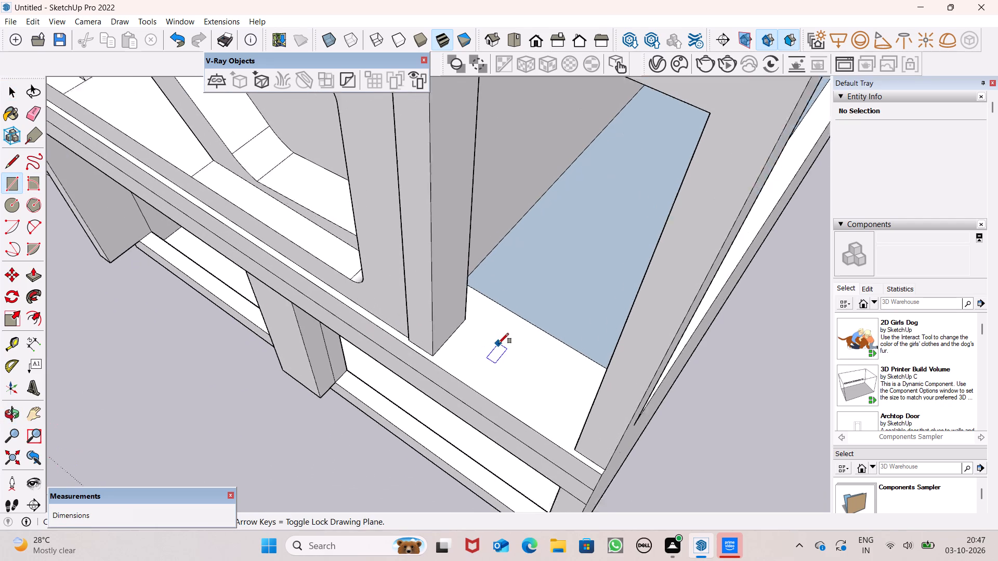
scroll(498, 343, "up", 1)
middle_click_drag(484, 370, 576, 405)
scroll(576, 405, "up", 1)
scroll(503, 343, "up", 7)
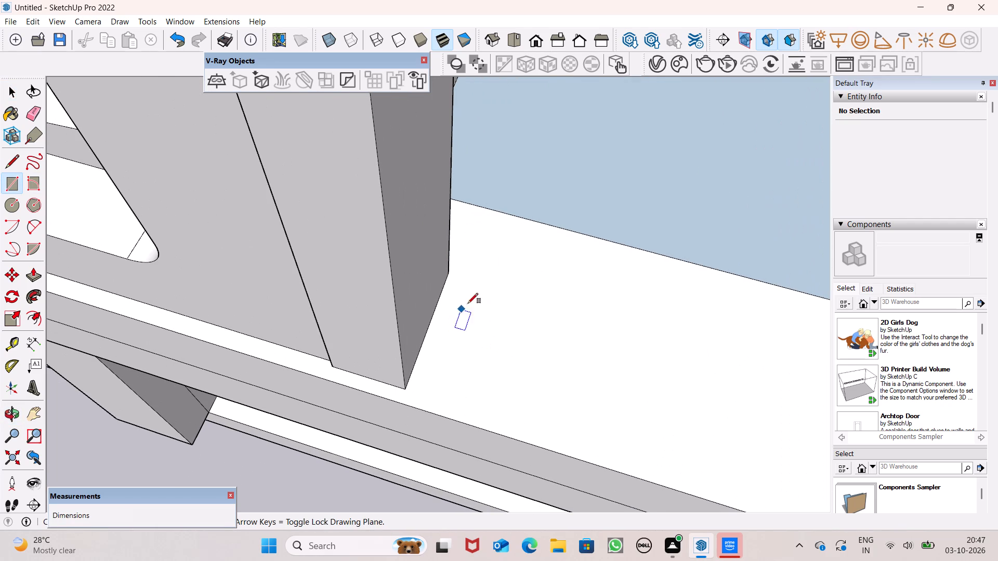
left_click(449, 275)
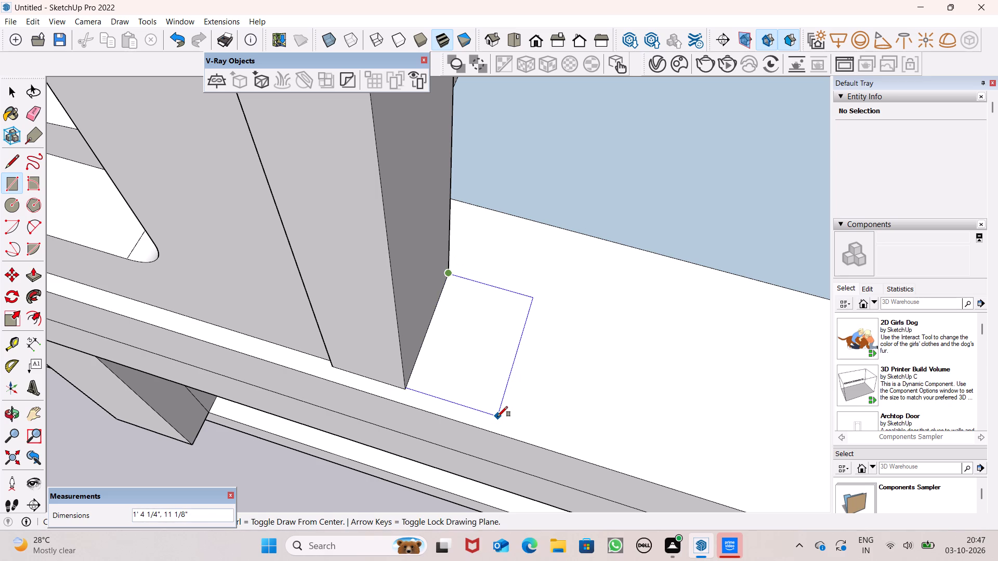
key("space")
Draw a narrow rectangle about 1' 3 1/4" by 3 7/8" on the opening's floor, beside the frame post next to the lattice.
scroll(429, 309, "down", 3)
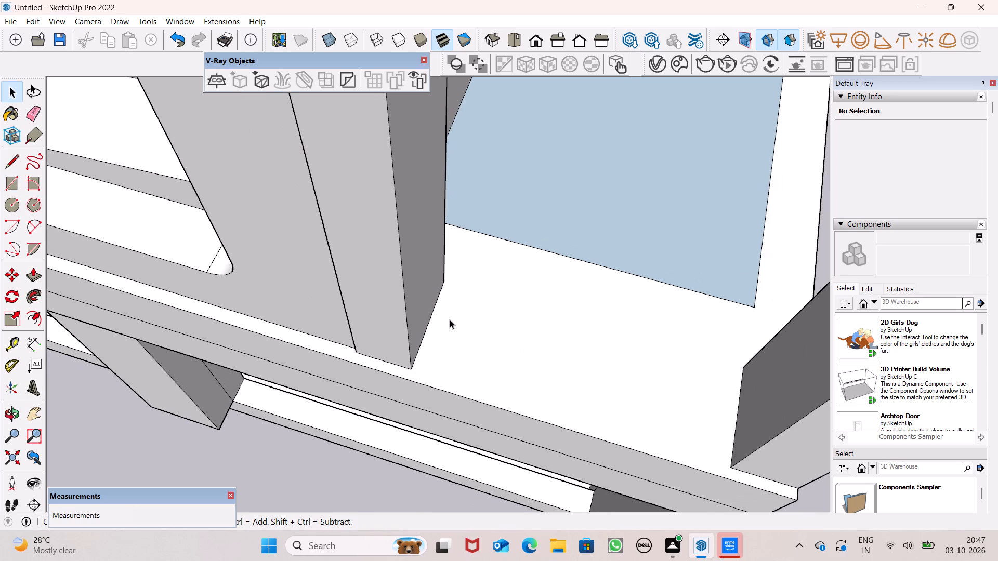
scroll(455, 312, "up", 3)
scroll(472, 328, "down", 6)
middle_click_drag(499, 351, 534, 365)
left_click(8, 191)
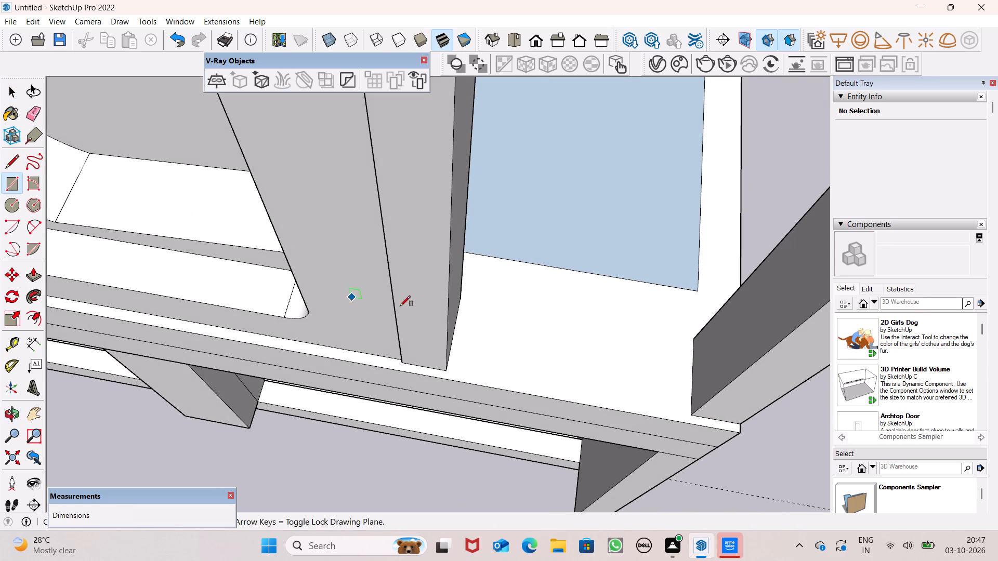
scroll(487, 316, "up", 4)
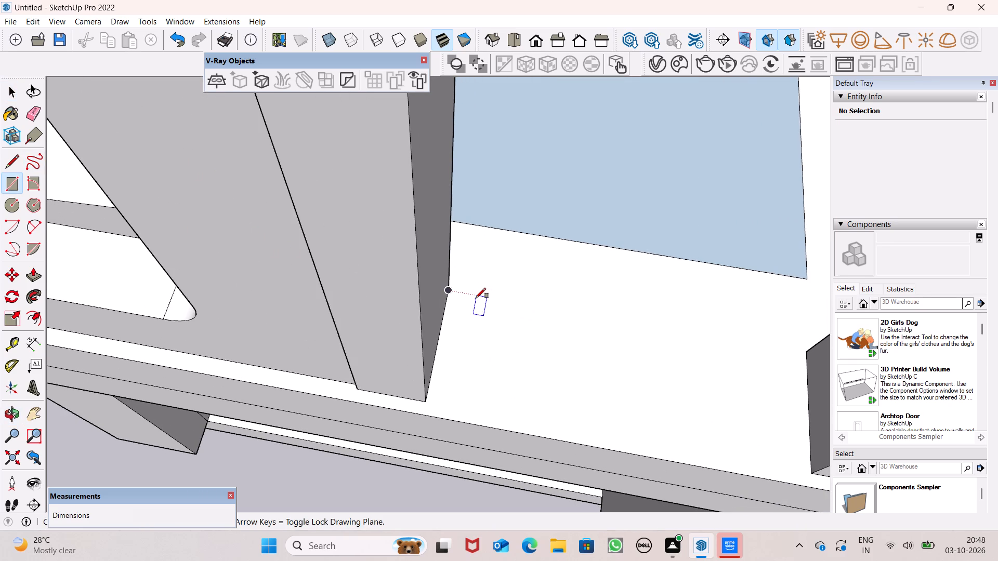
left_click(468, 295)
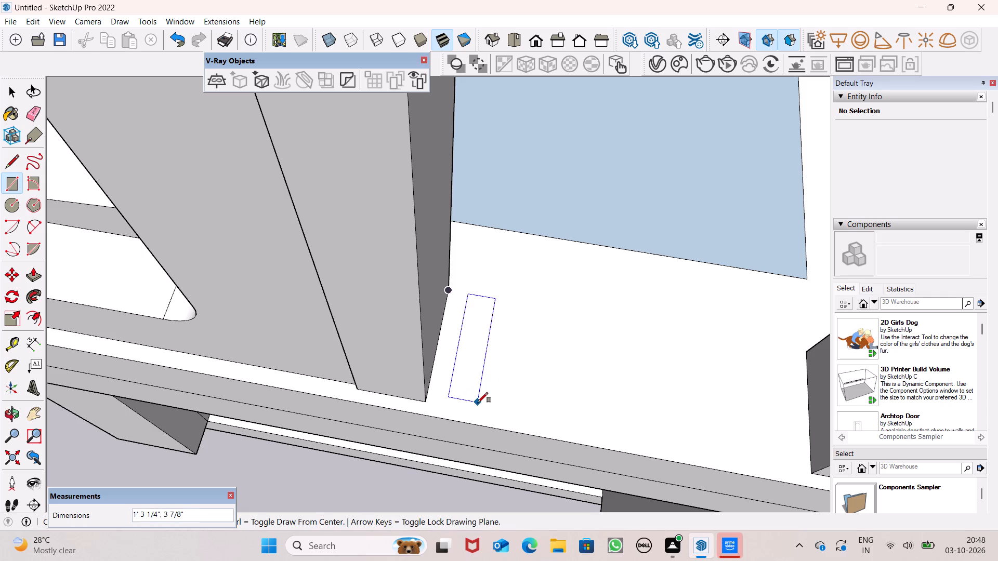
left_click(478, 403)
scroll(505, 316, "down", 7)
key("space")
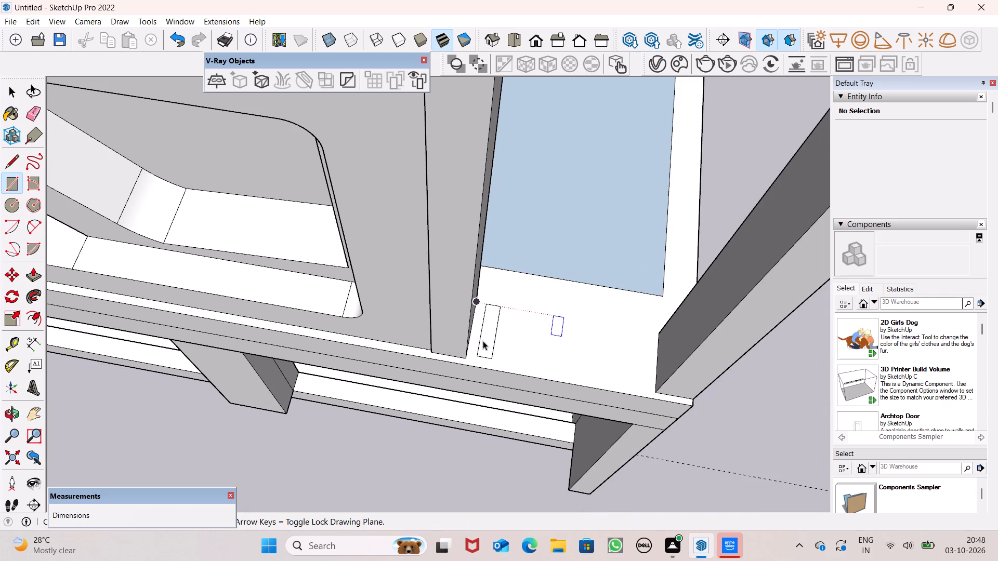
Copy the narrow rectangle about 6 5/8" across the floor toward the outer post and multiply the copy by 4.
double_click(483, 341)
key("m")
key("Return")
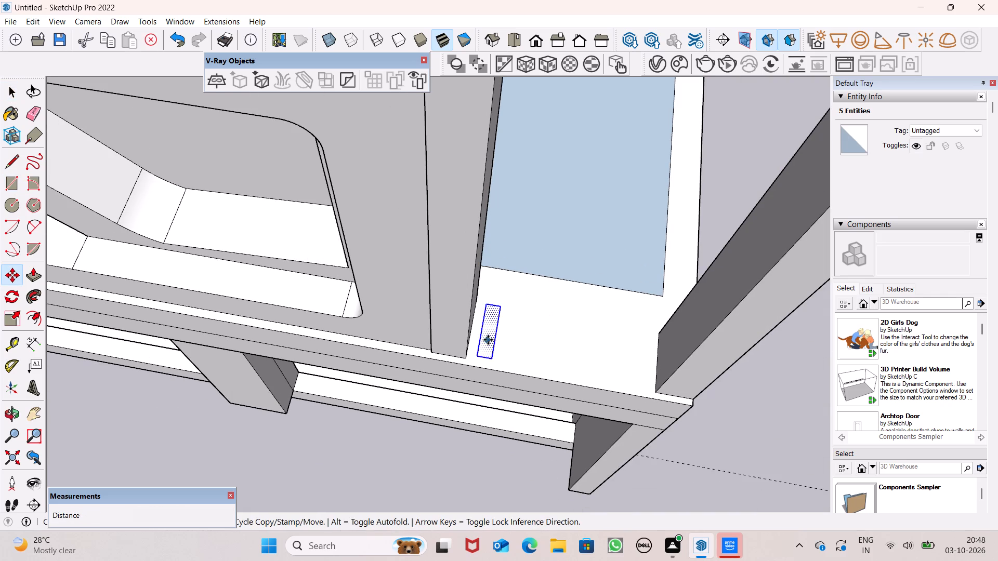
left_click_drag(489, 341, 516, 343)
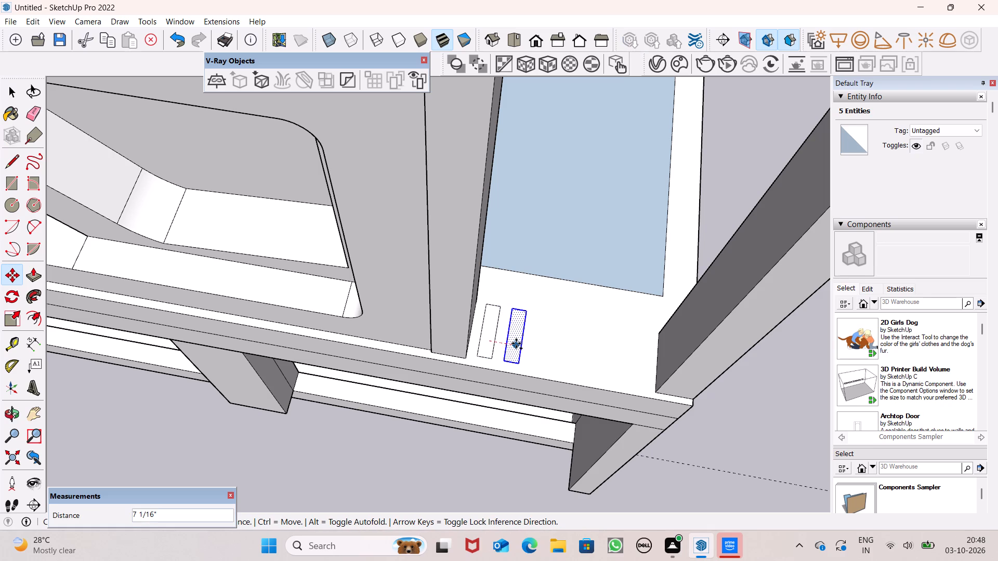
left_click_drag(516, 343, 515, 342)
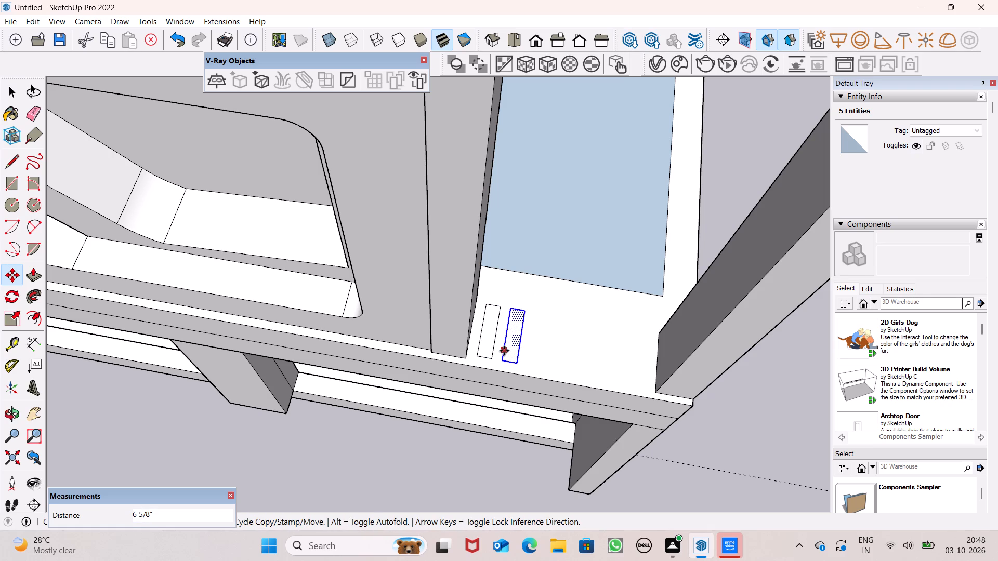
type("*4")
key("Return")
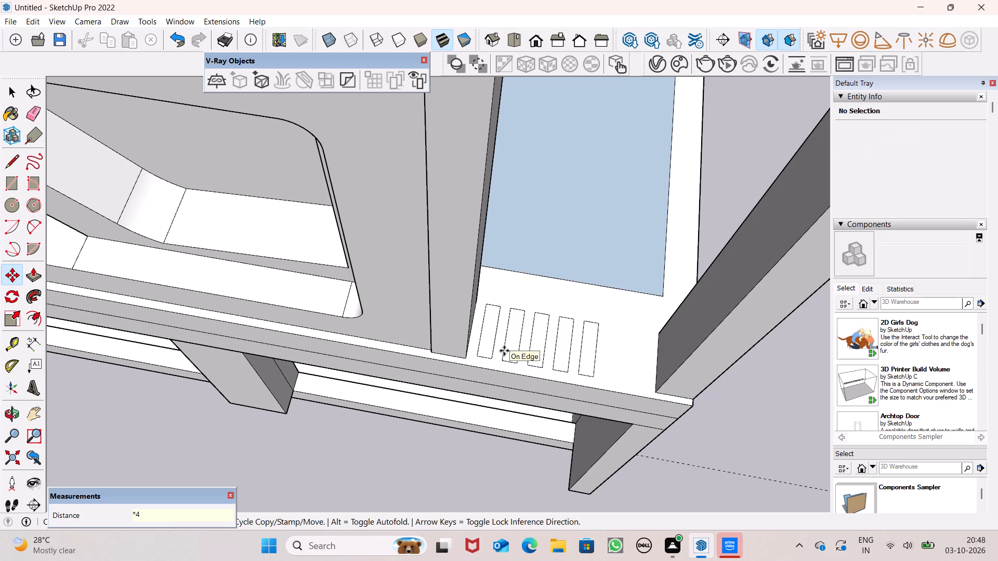
Copy the last rectangle of the row about 6 1/2" further toward the outer frame post.
scroll(629, 378, "up", 4)
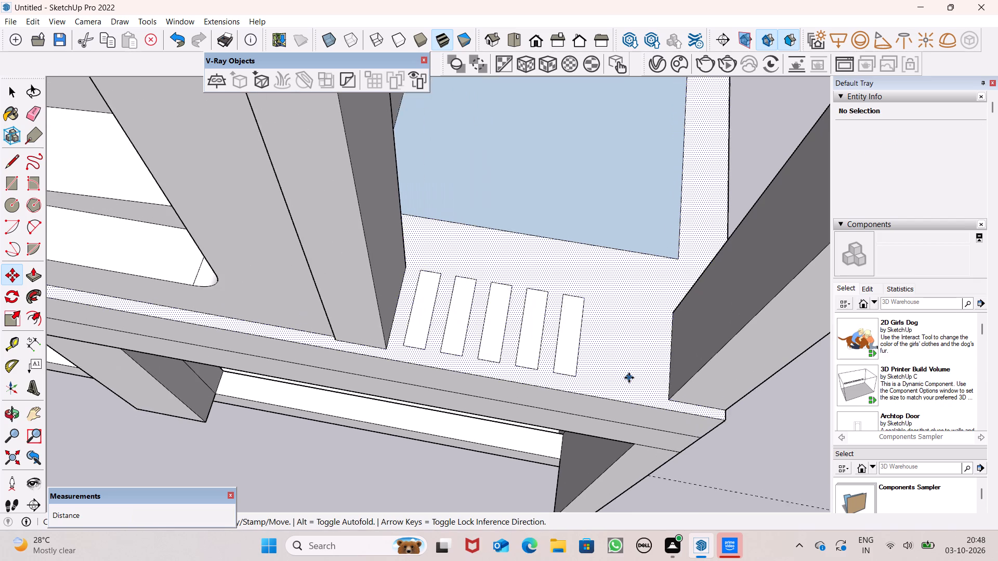
scroll(607, 373, "down", 2)
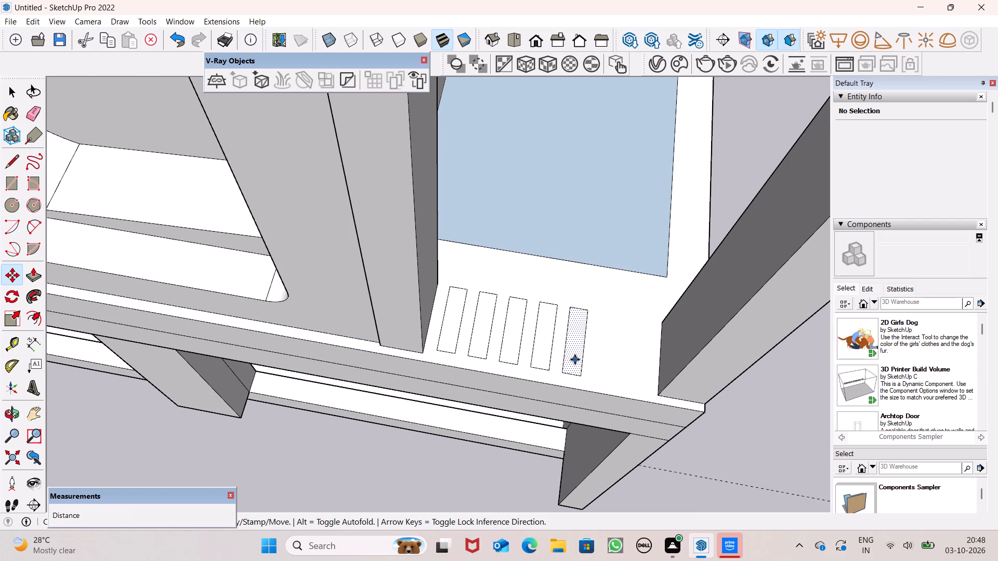
key("space")
triple_click(573, 357)
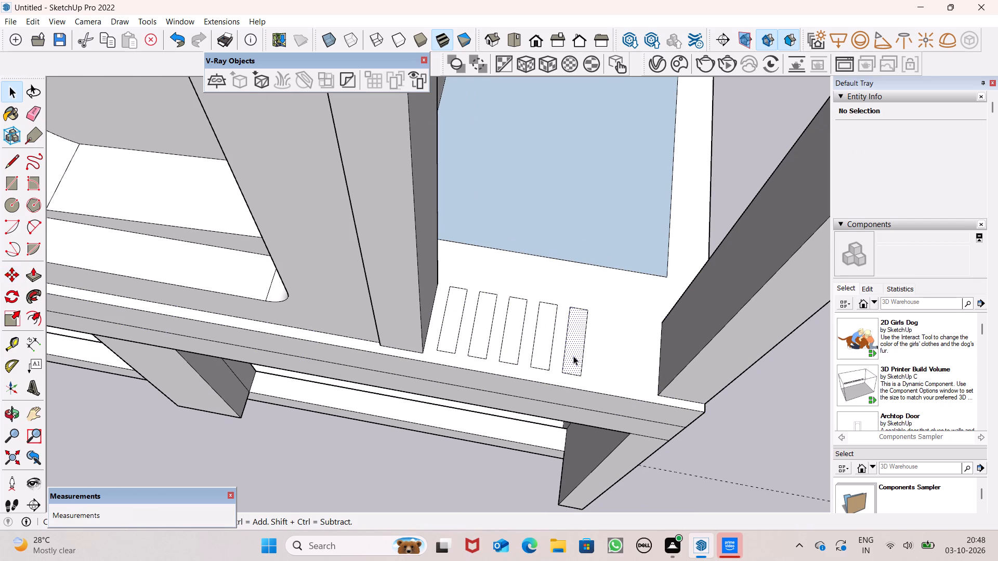
left_click(573, 356)
left_click(718, 452)
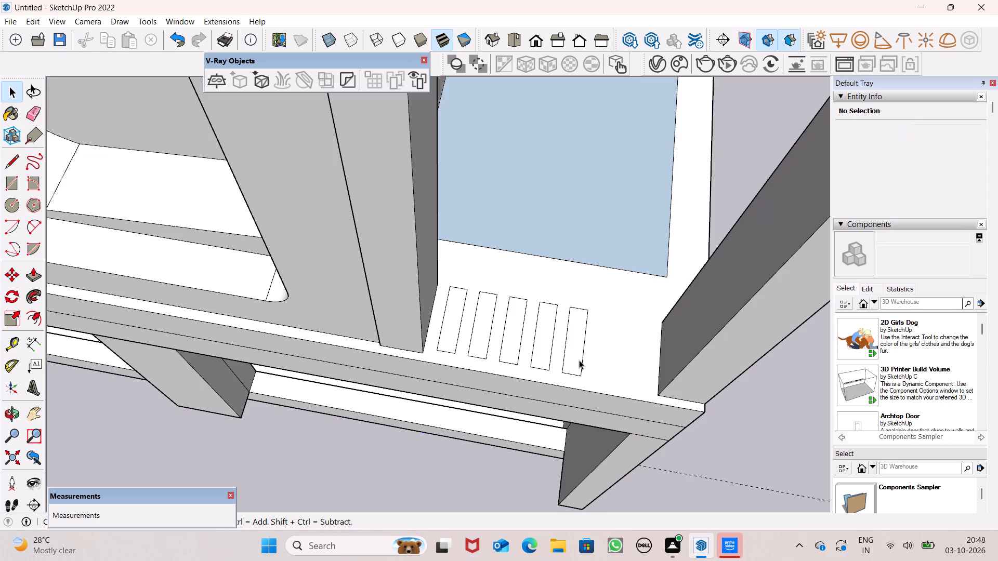
double_click(579, 358)
key("m")
key("Return")
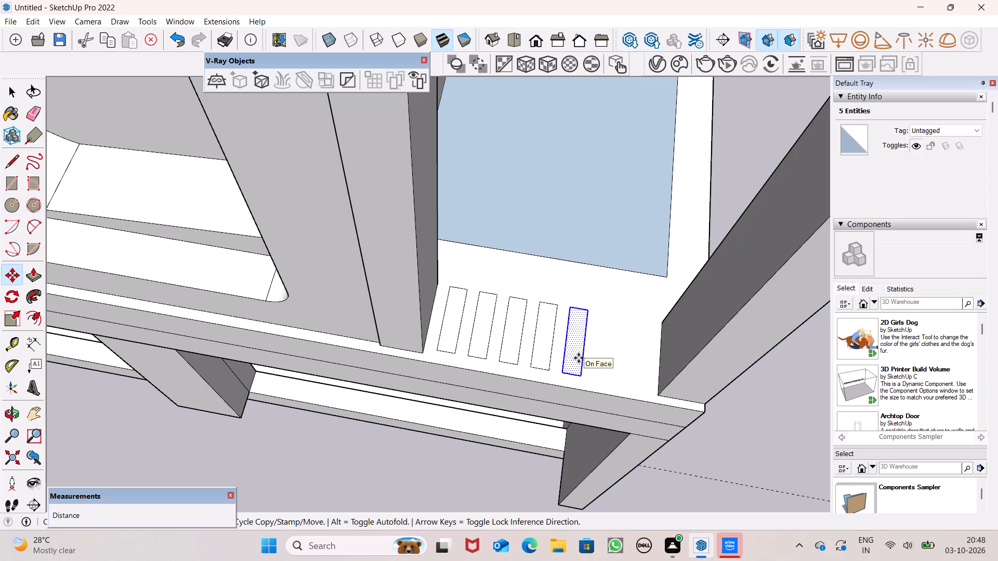
left_click_drag(576, 357, 608, 359)
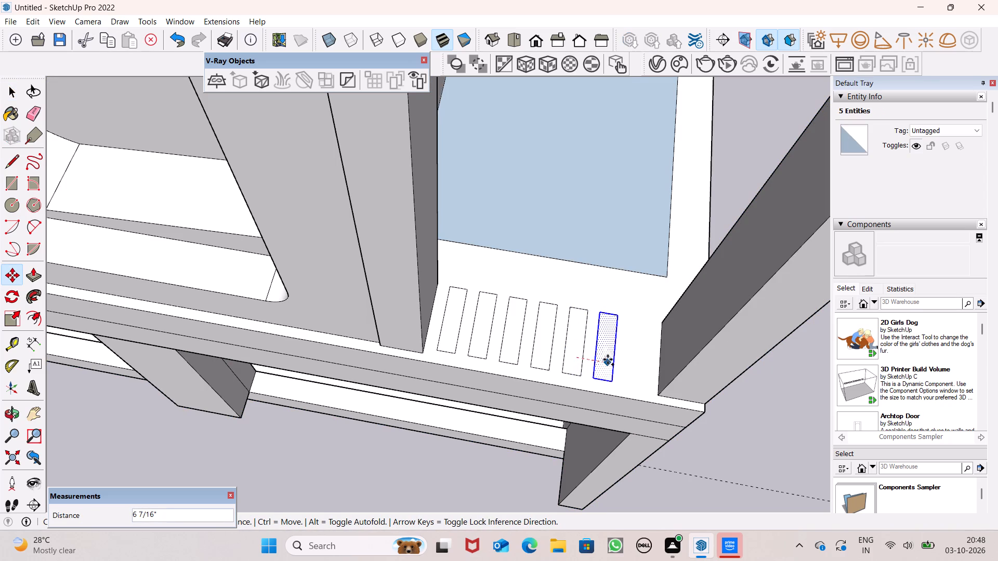
left_click_drag(608, 359, 608, 359)
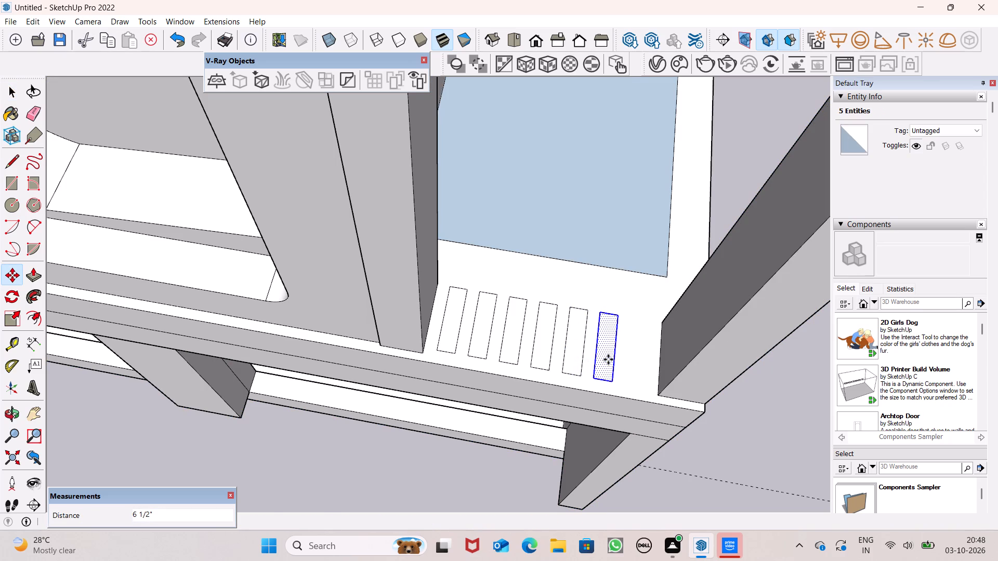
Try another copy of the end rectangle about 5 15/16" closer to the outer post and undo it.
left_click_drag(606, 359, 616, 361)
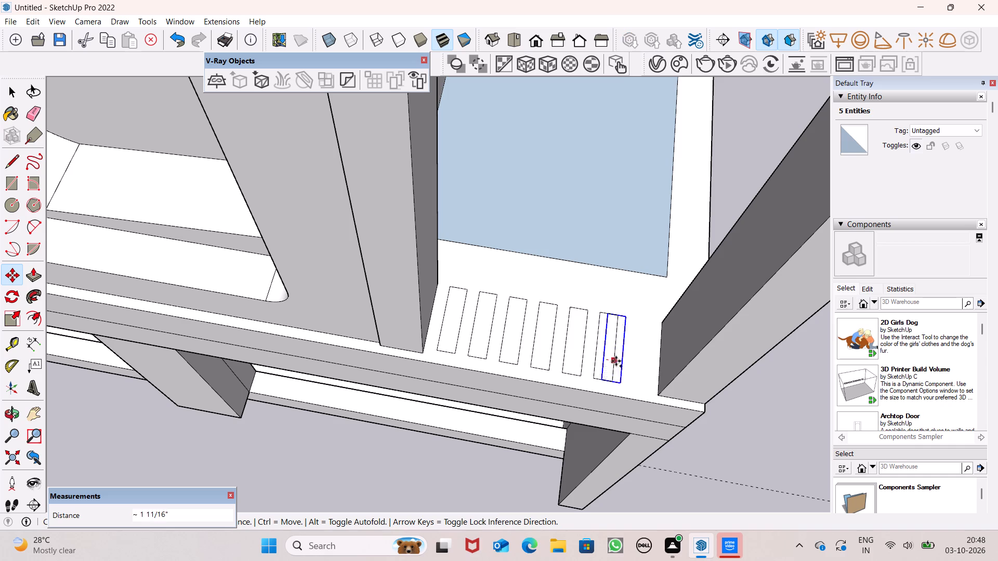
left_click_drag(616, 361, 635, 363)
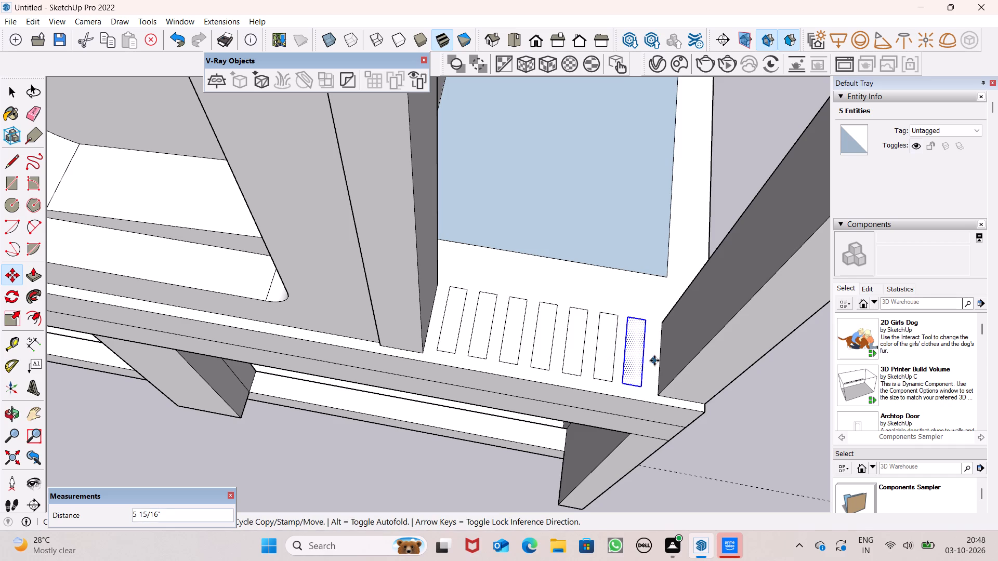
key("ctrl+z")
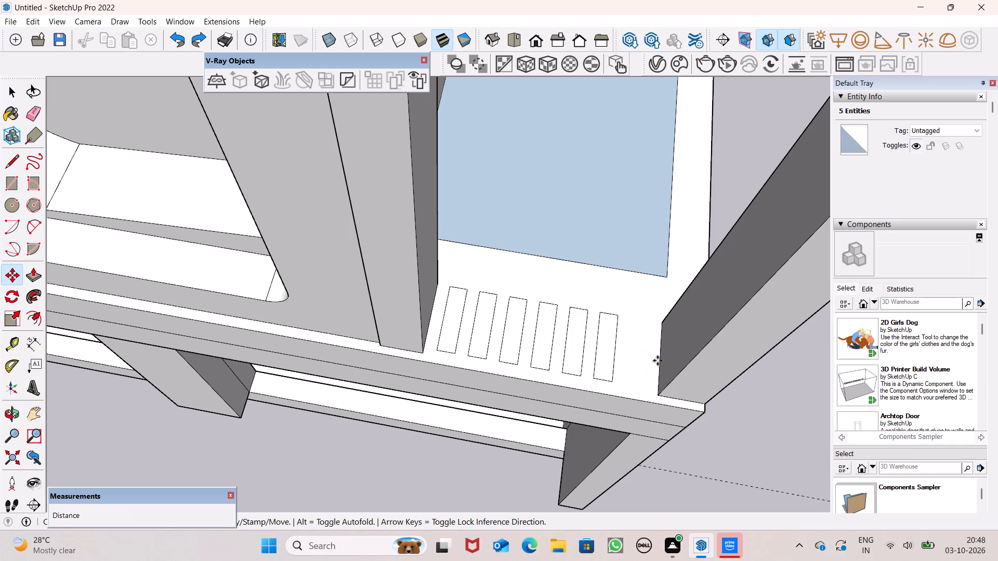
Copy the last narrow rectangle of the row about 6 1/4" further toward the outer frame post.
key("space")
double_click(604, 359)
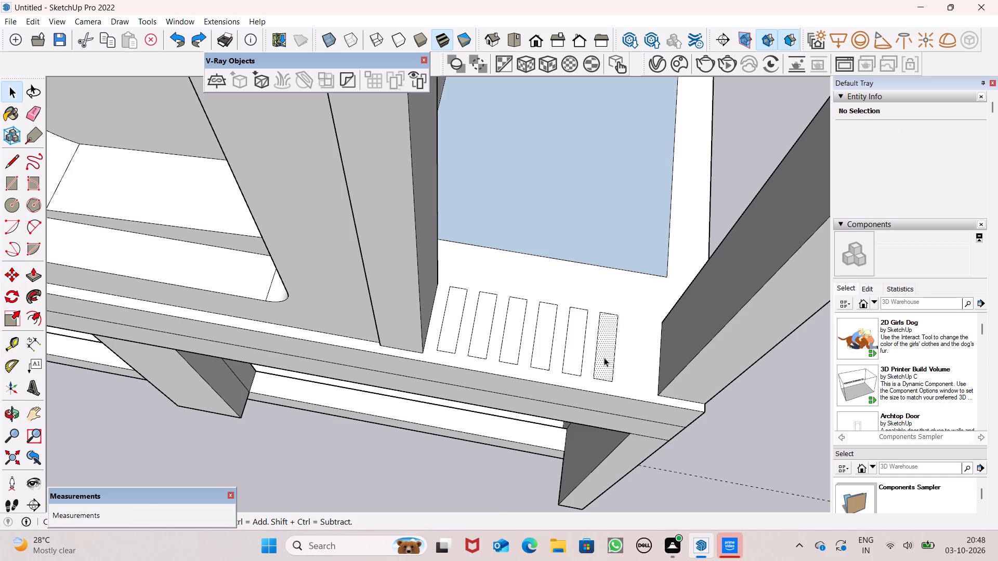
left_click(604, 357)
key("m")
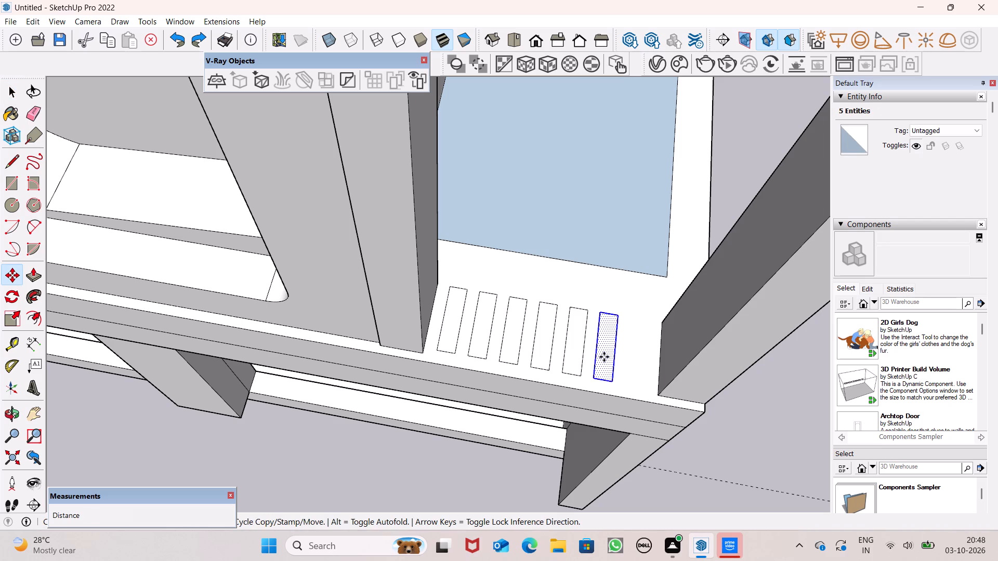
key("Return")
left_click_drag(604, 357, 633, 351)
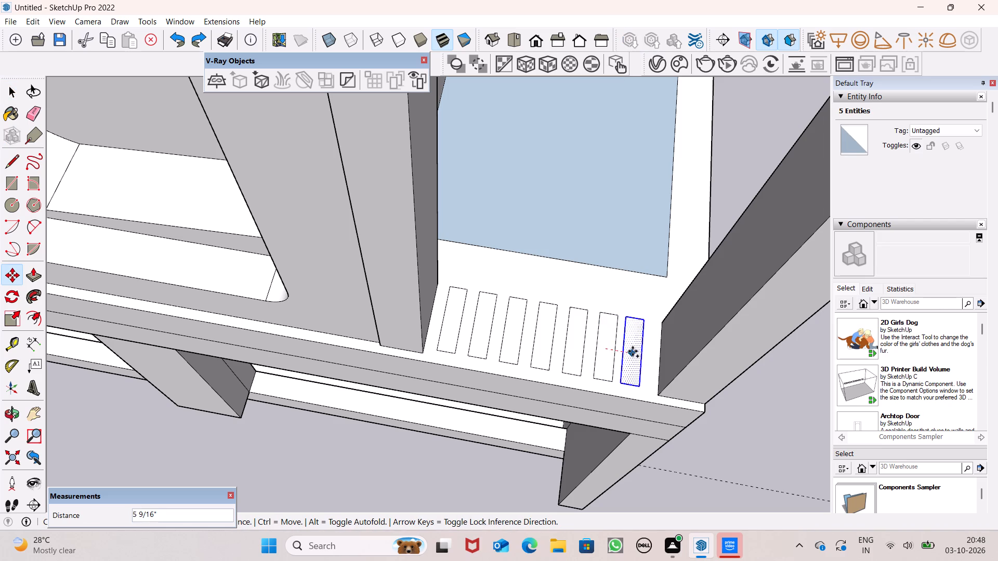
left_click_drag(633, 351, 636, 350)
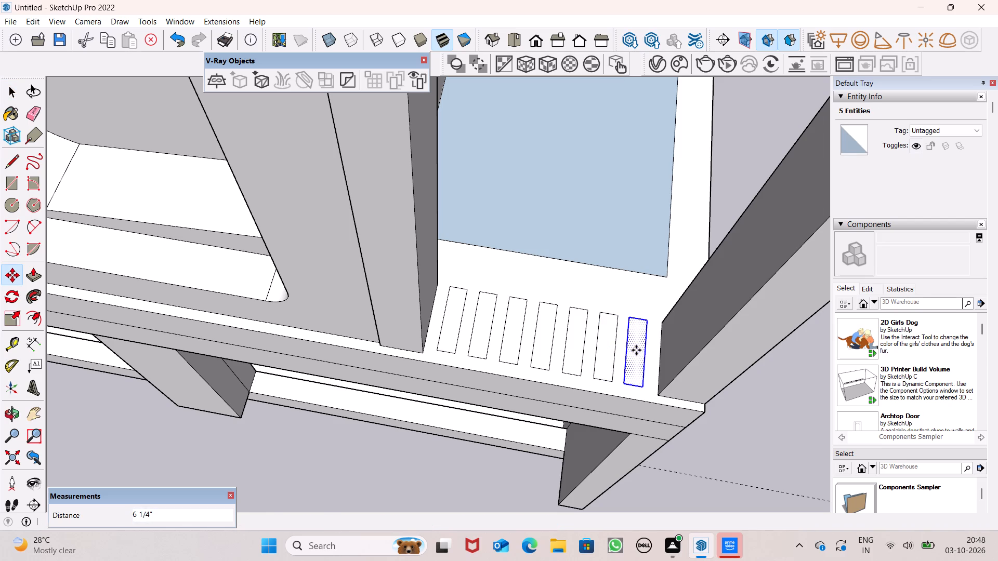
key("space")
left_click(749, 426)
Extrude the rectangle nearest the lattice-side post up about 7' 11 15/16" as the first slat.
scroll(641, 377, "down", 8)
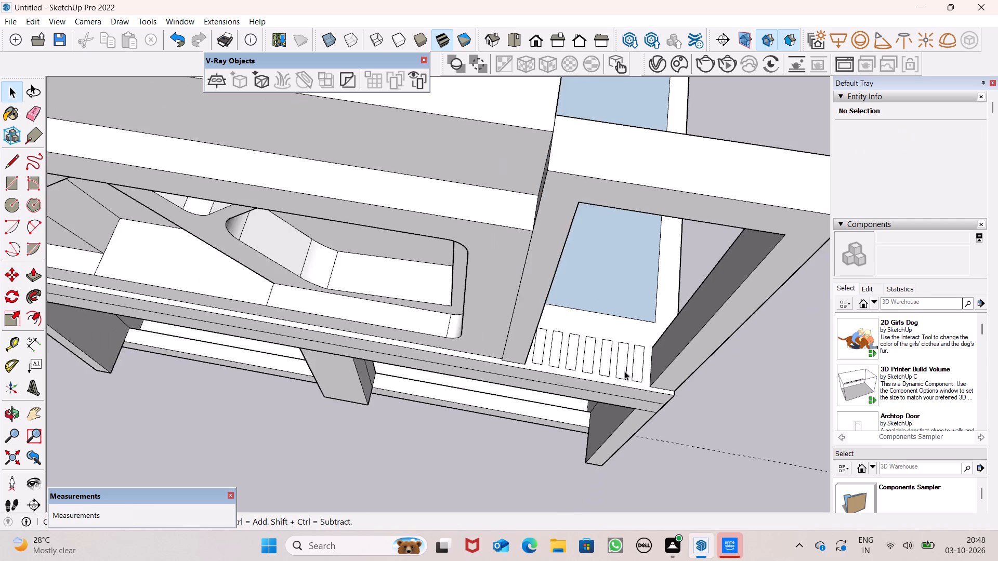
scroll(624, 371, "down", 3)
middle_click_drag(623, 370, 529, 247)
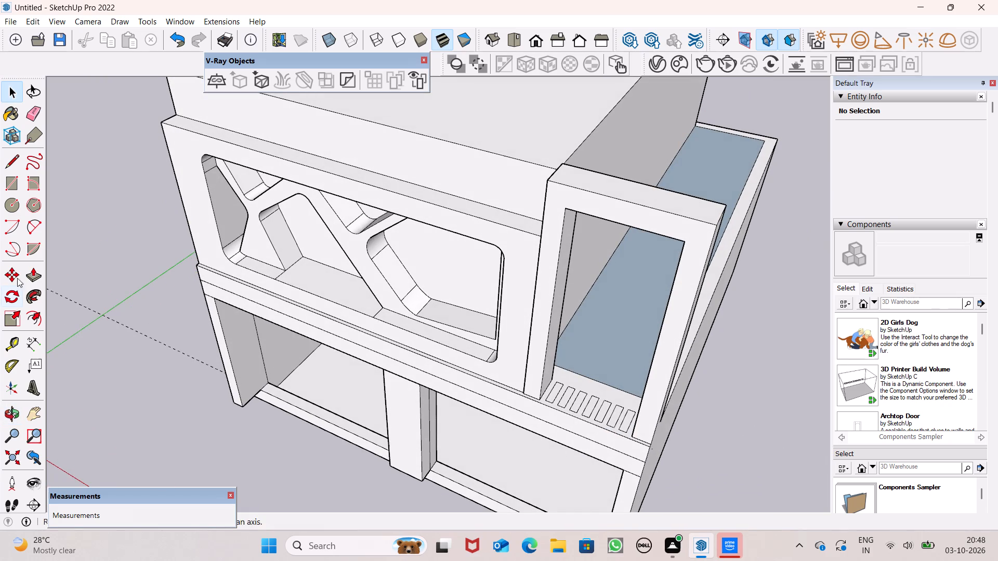
left_click(31, 273)
scroll(425, 295, "up", 5)
scroll(592, 358, "down", 5)
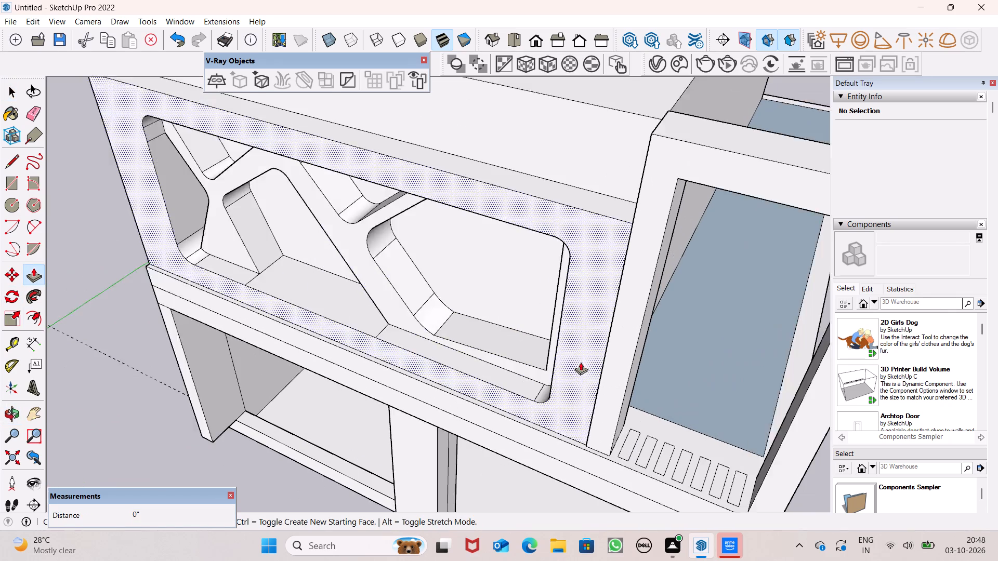
scroll(678, 406, "down", 6)
middle_click_drag(726, 435, 644, 451)
scroll(669, 349, "down", 6)
scroll(672, 354, "up", 1)
scroll(658, 442, "up", 8)
scroll(609, 409, "up", 6)
left_click_drag(595, 404, 595, 403)
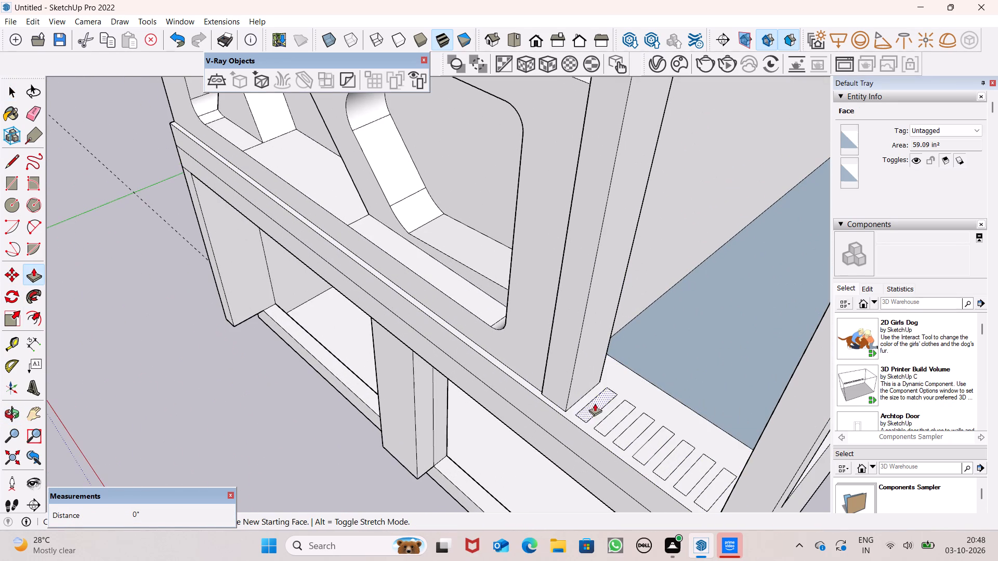
left_click_drag(595, 403, 610, 211)
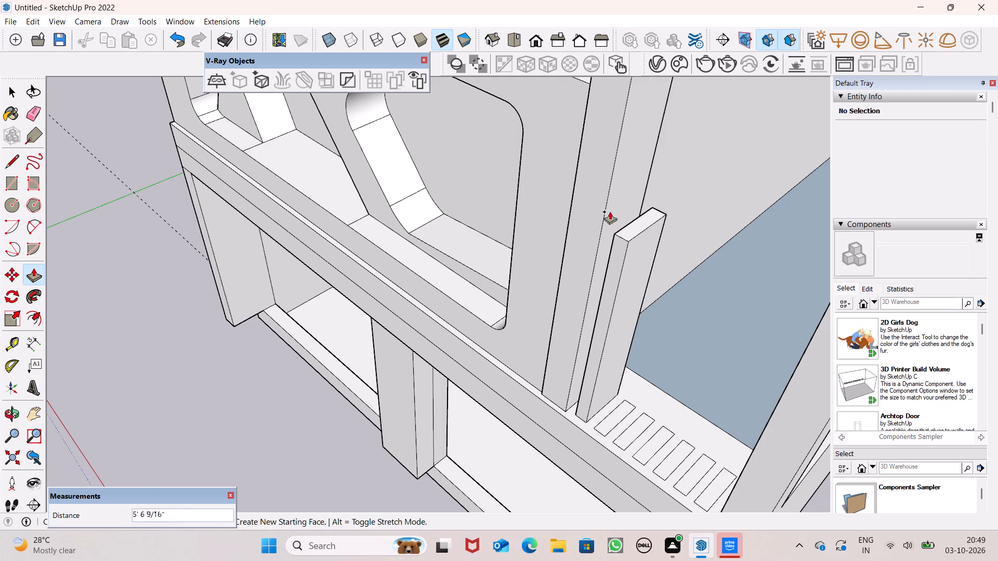
left_click_drag(610, 211, 660, 106)
Extrude the second and third rectangles up about 7' 11 15/16" and the fourth to a similar height.
scroll(653, 128, "down", 7)
middle_click_drag(637, 156, 724, 228)
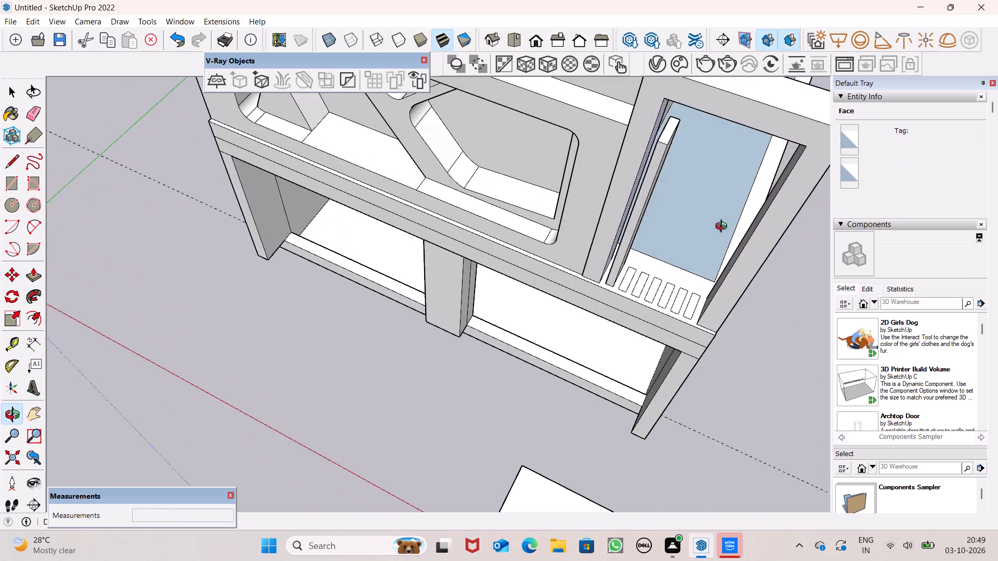
middle_click_drag(724, 228, 724, 215)
scroll(668, 105, "up", 3)
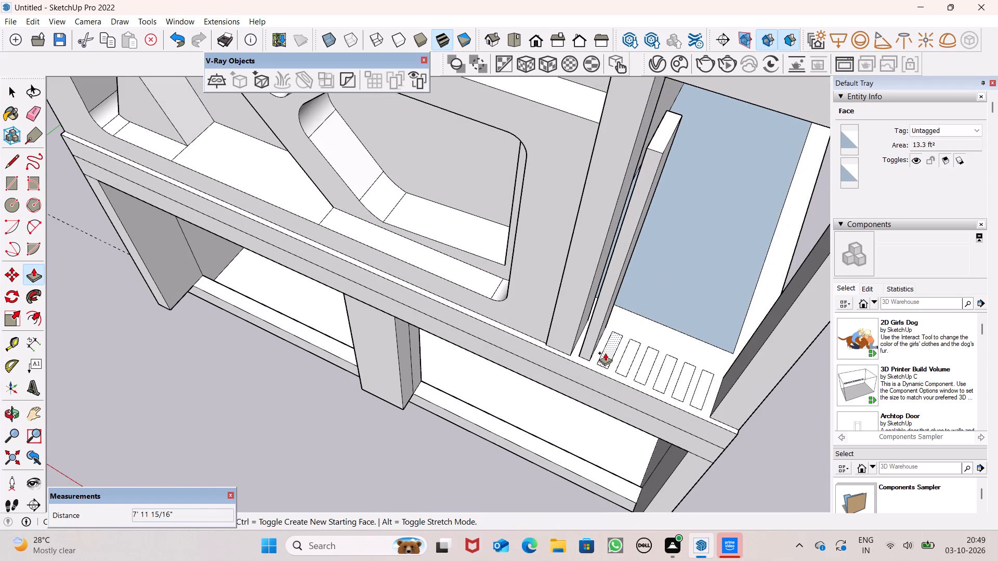
left_click_drag(607, 349, 677, 126)
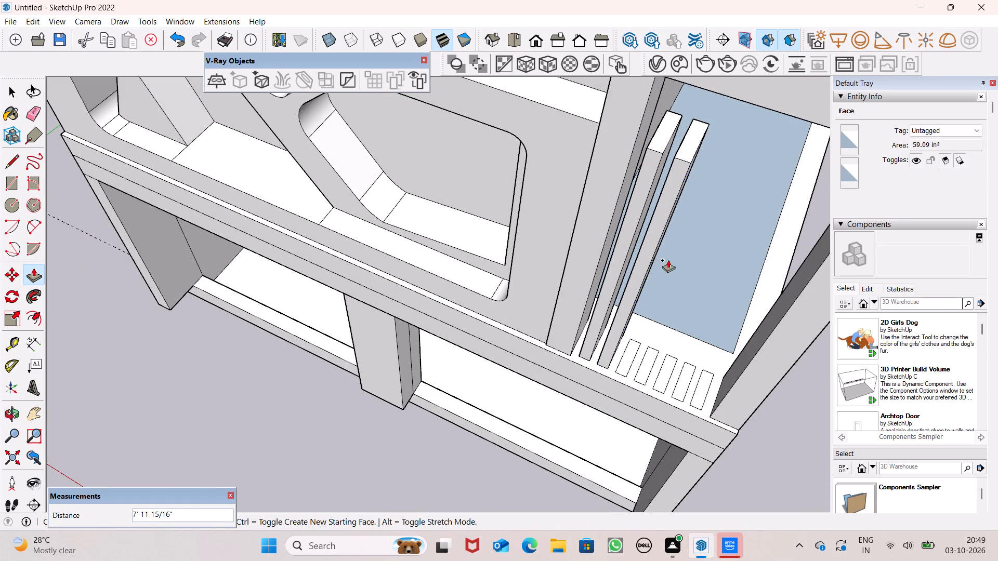
left_click_drag(629, 353, 693, 156)
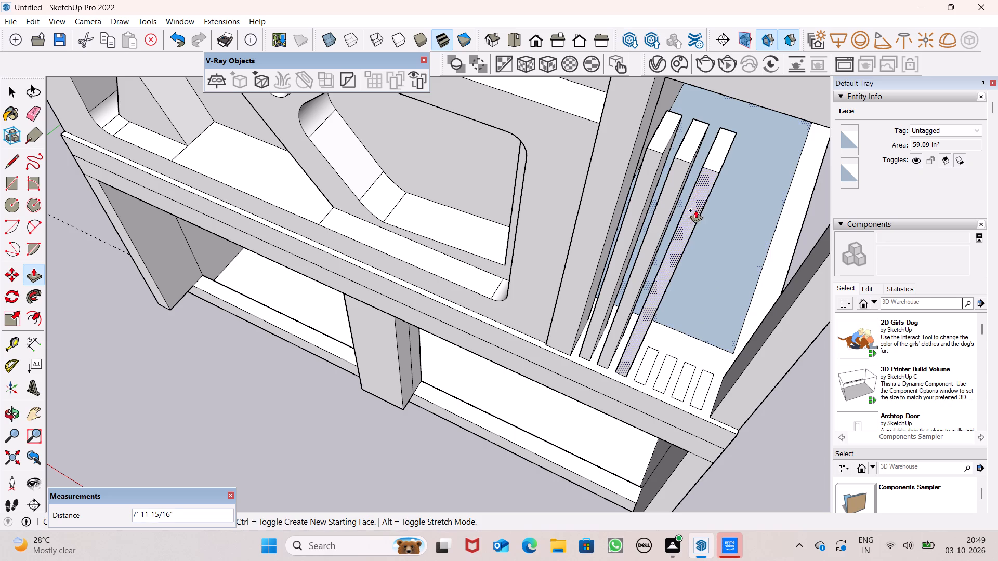
left_click_drag(647, 366, 696, 270)
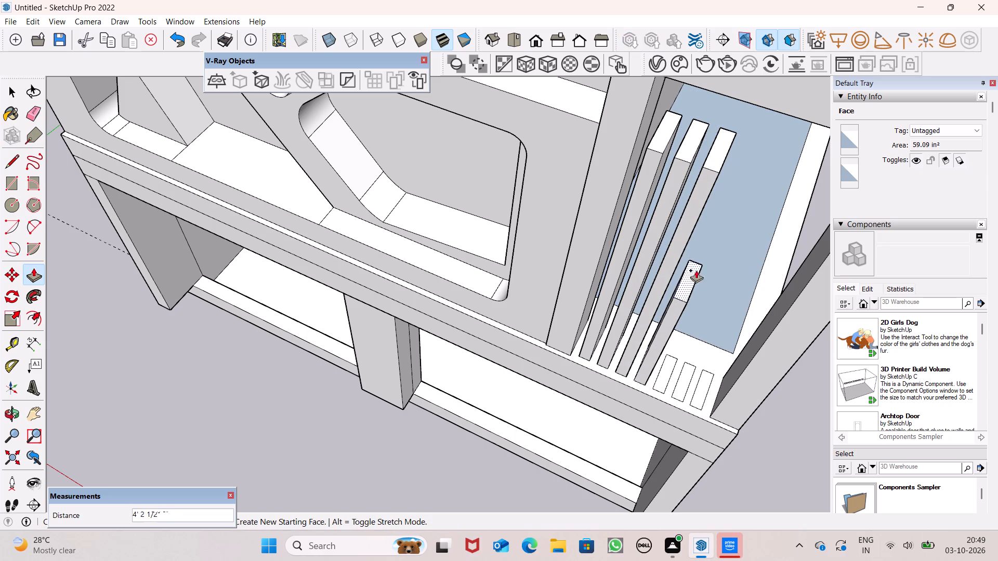
left_click_drag(696, 270, 739, 164)
Extrude the fifth rectangle of the row partway up the opening.
left_click_drag(670, 375, 684, 356)
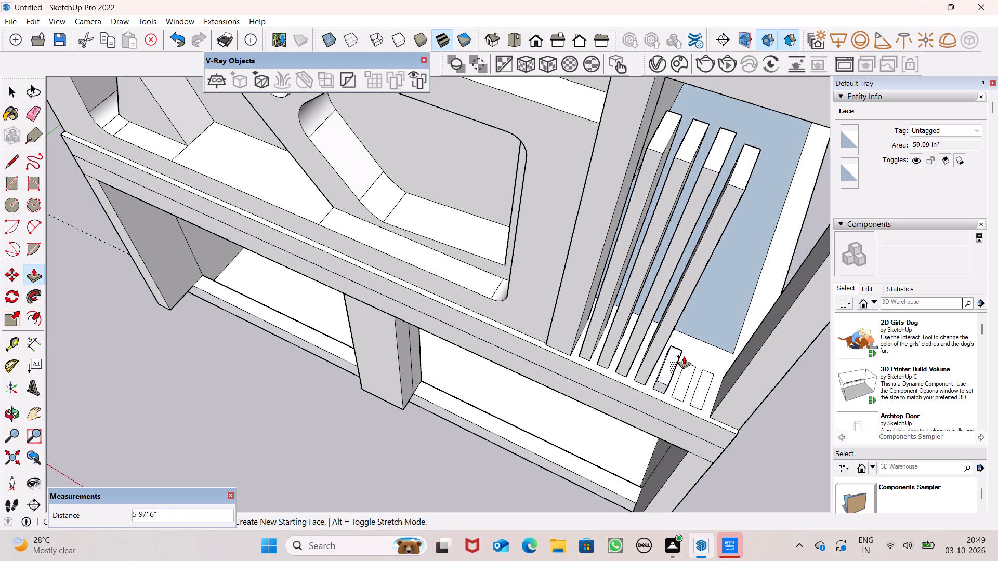
left_click_drag(684, 356, 718, 297)
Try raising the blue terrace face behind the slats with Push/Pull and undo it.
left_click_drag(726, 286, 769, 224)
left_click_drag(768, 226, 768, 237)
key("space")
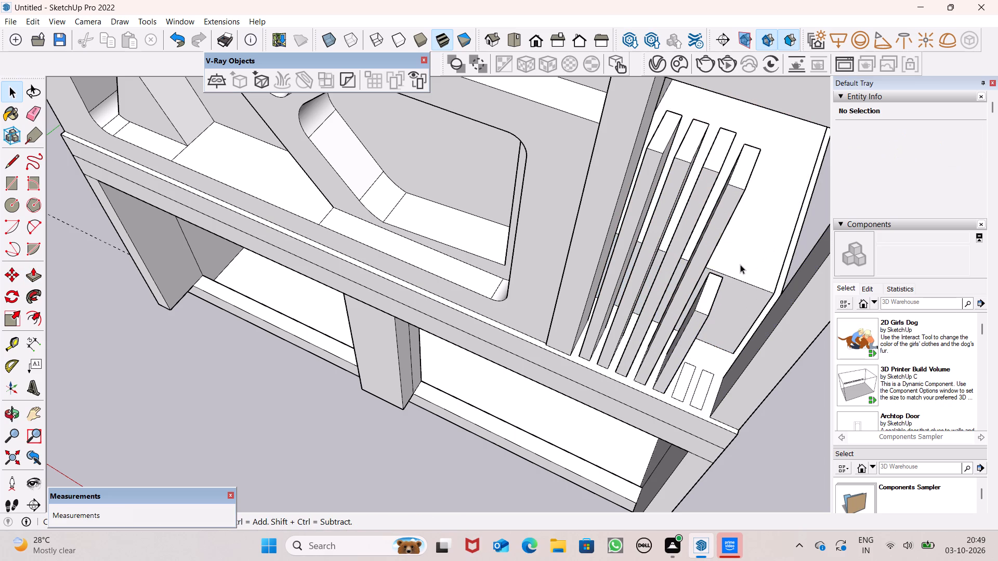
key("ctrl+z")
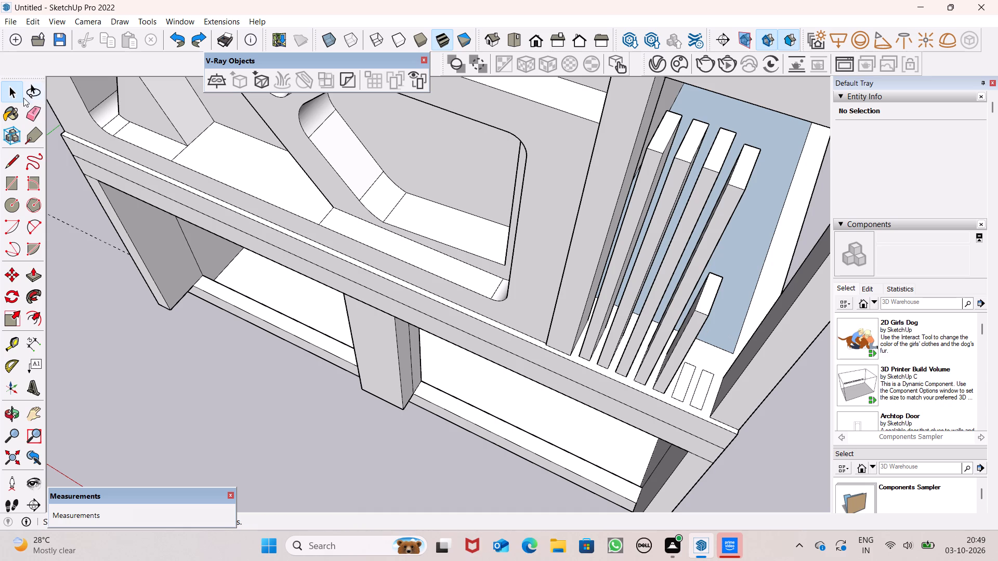
Extend the short fifth slat about 3' 10 11/16" further up, in line with the fourth slat's top.
left_click(32, 280)
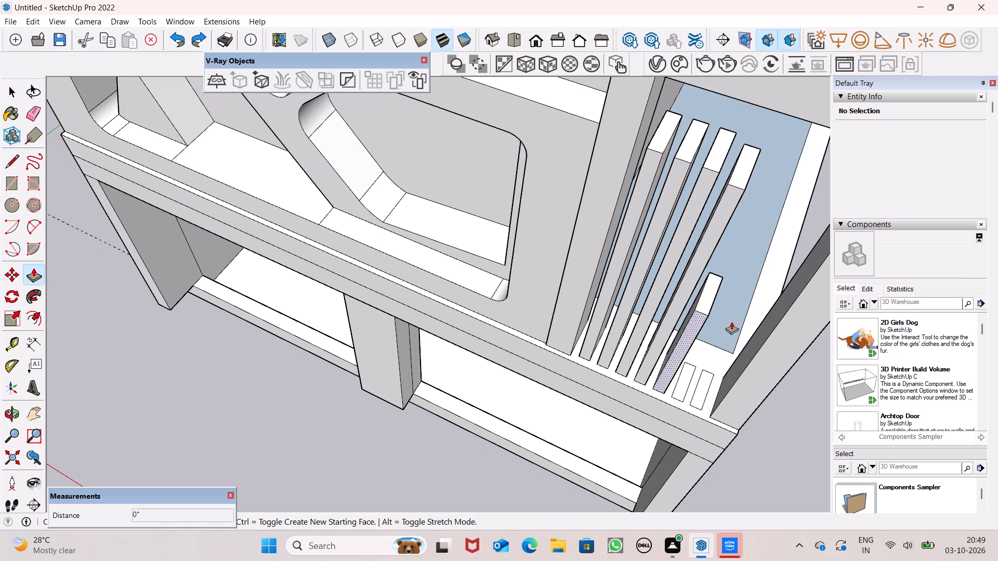
left_click_drag(707, 296, 763, 165)
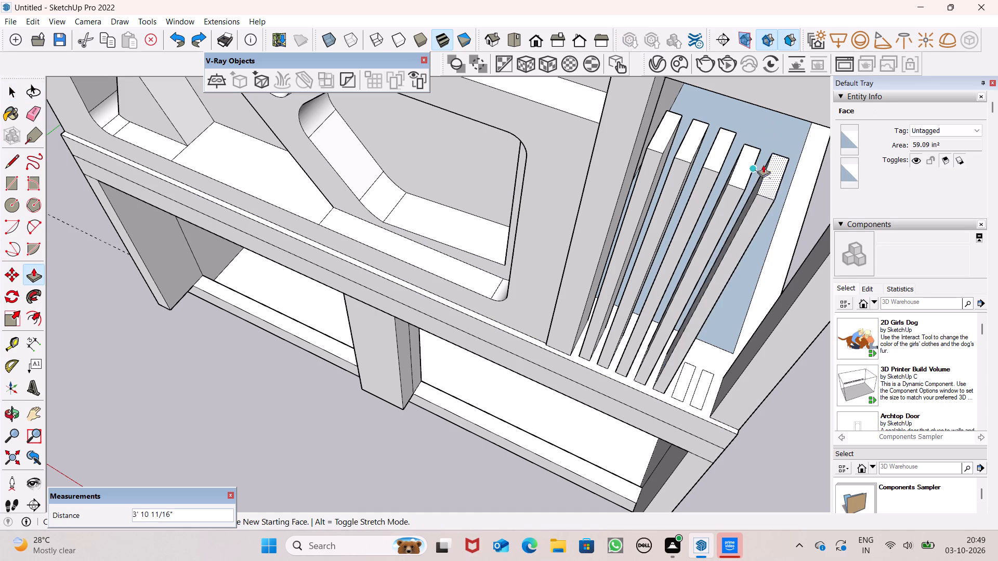
key("ctrl+z")
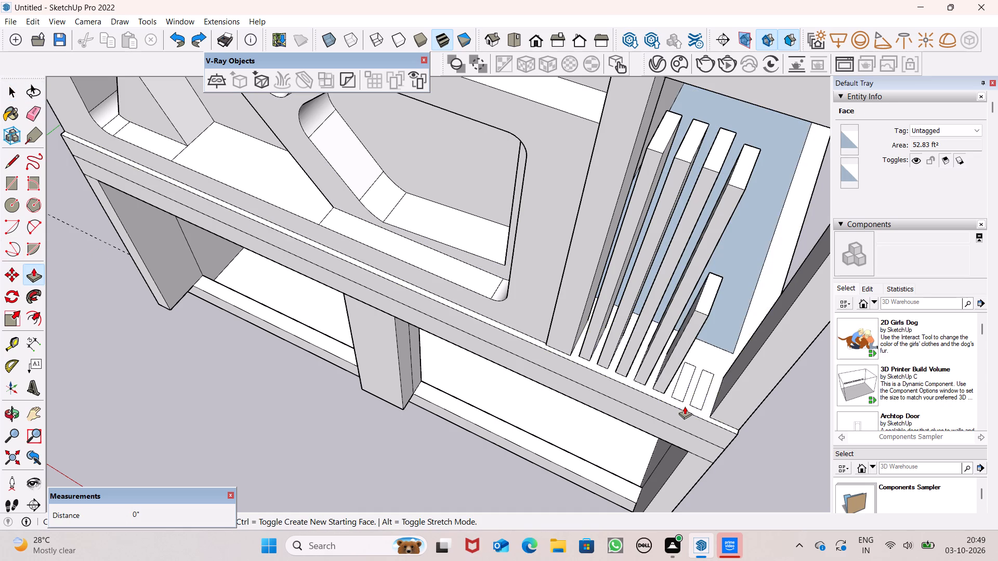
left_click_drag(708, 297, 741, 178)
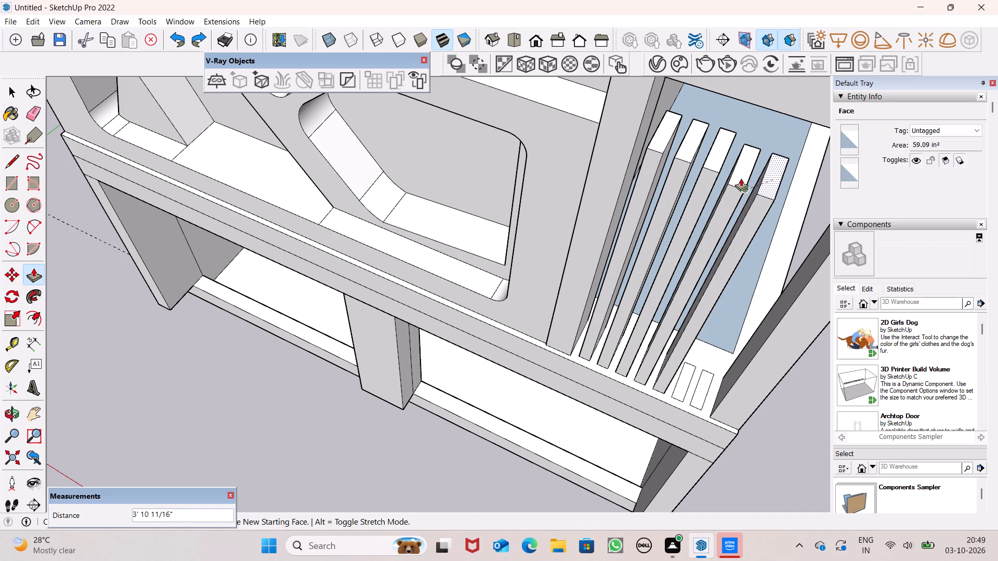
left_click_drag(741, 178, 741, 177)
Extrude the sixth rectangle up about 7' 10 1/2" and the seventh, beside the outer post, about 7' 8 15/16".
left_click_drag(682, 379, 713, 339)
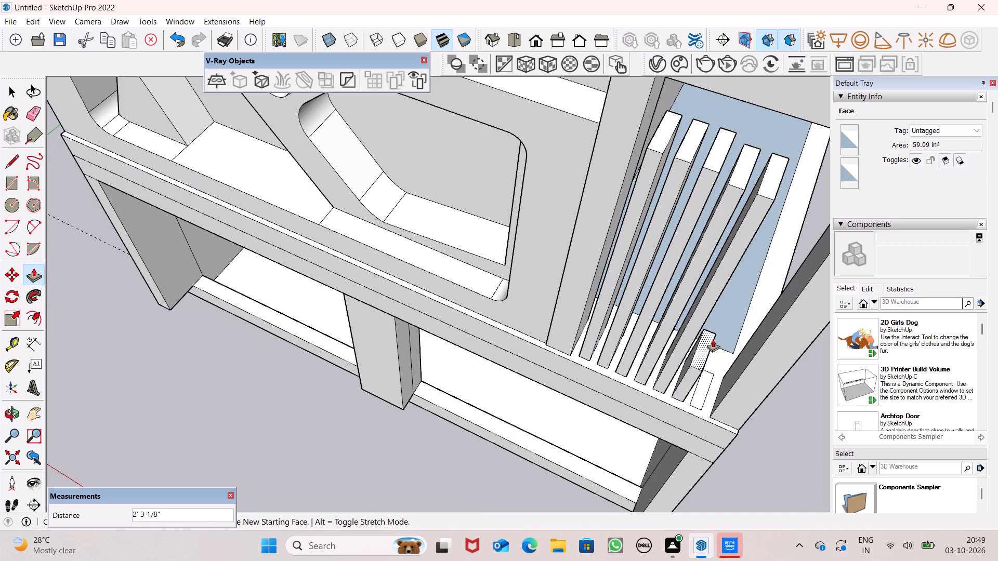
left_click_drag(713, 339, 803, 180)
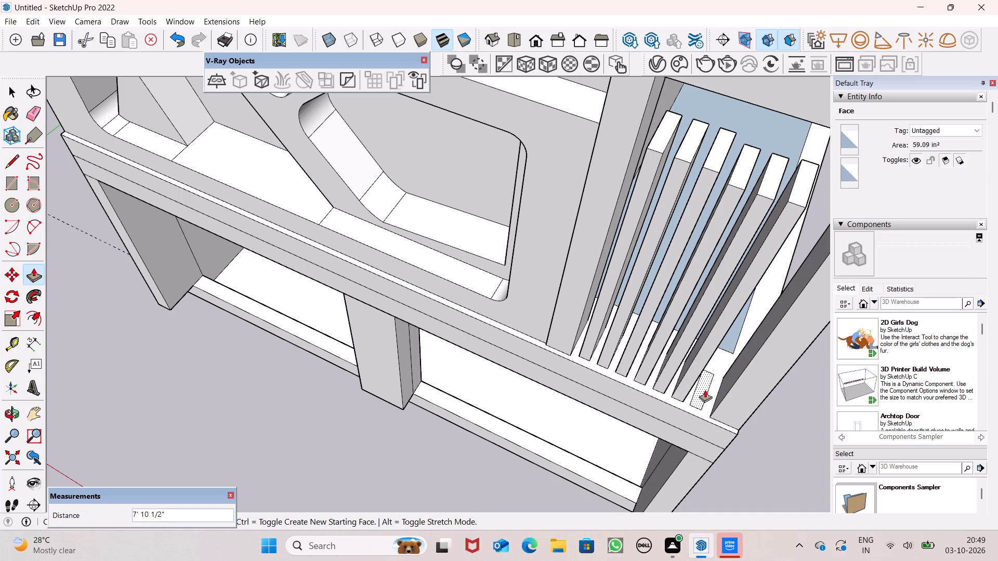
left_click_drag(705, 389, 820, 191)
Examine the slats in the corner frame from the front and up close, comparing the heights of their top ends.
scroll(669, 213, "down", 7)
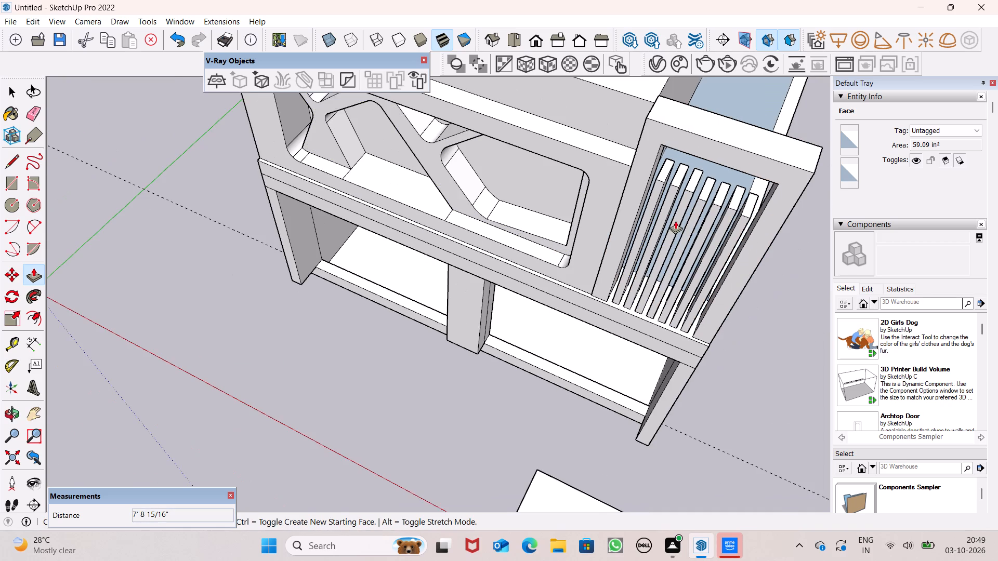
scroll(675, 221, "up", 2)
scroll(679, 168, "down", 6)
middle_click_drag(664, 180, 712, 33)
scroll(708, 37, "up", 1)
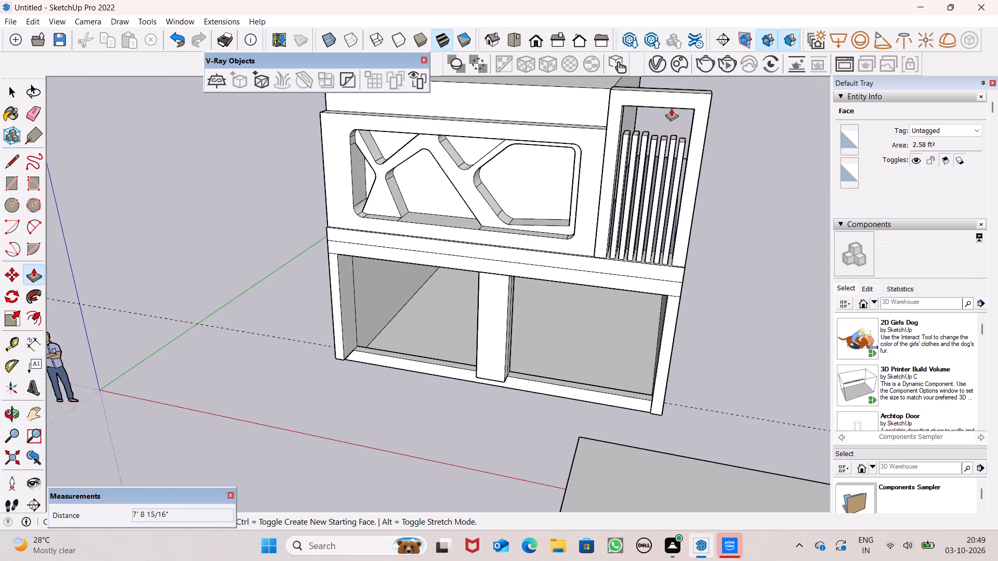
scroll(668, 102, "up", 9)
scroll(509, 116, "up", 8)
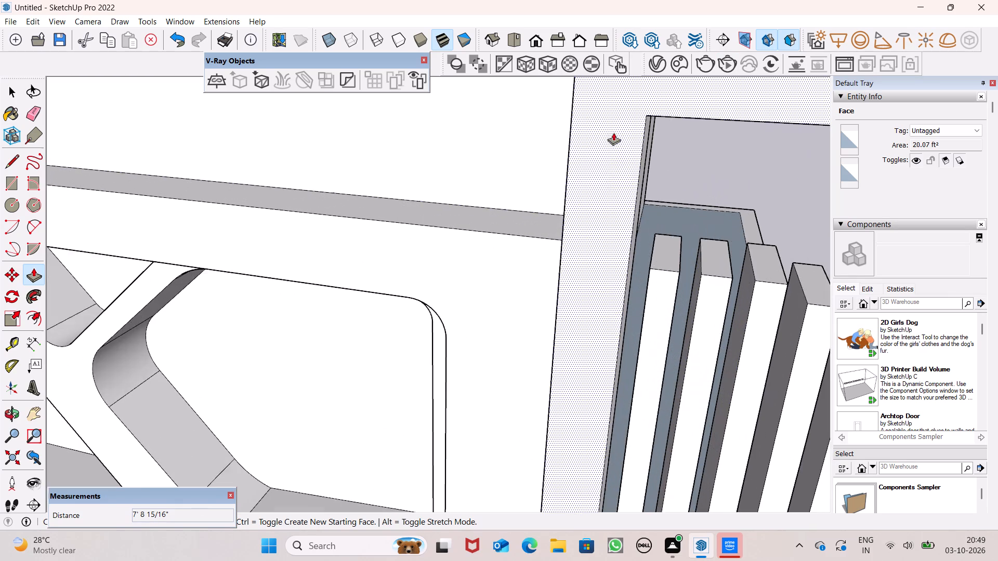
scroll(573, 198, "down", 6)
scroll(633, 189, "down", 15)
scroll(636, 194, "up", 8)
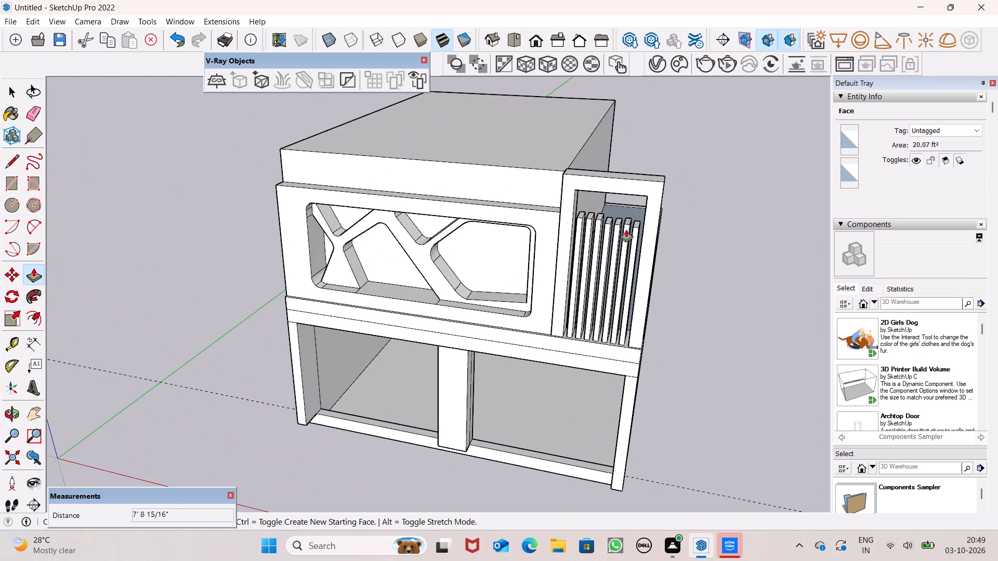
middle_click_drag(626, 229, 600, 88)
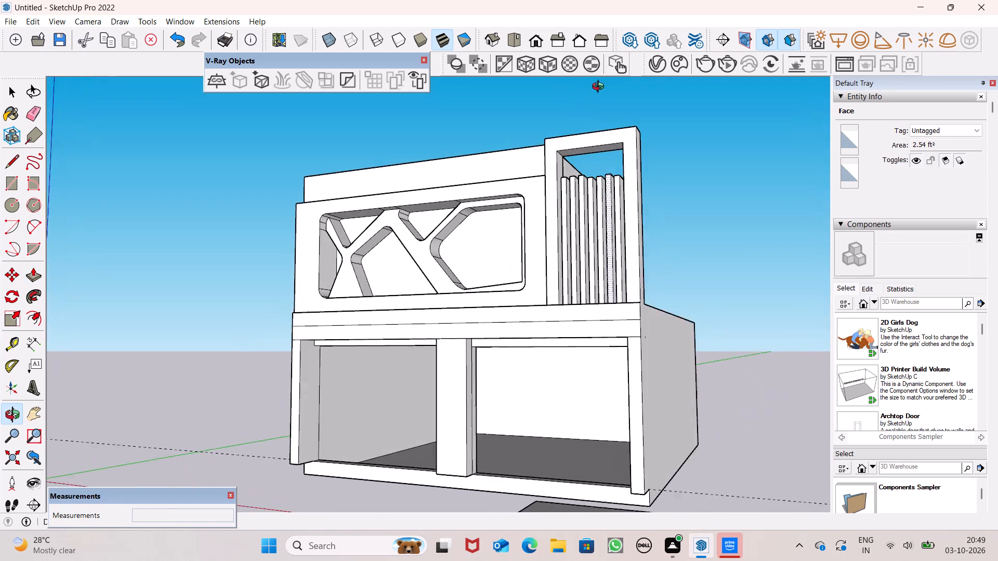
middle_click_drag(600, 88, 602, 85)
middle_click_drag(573, 304, 612, 136)
scroll(594, 189, "up", 1)
scroll(564, 151, "up", 11)
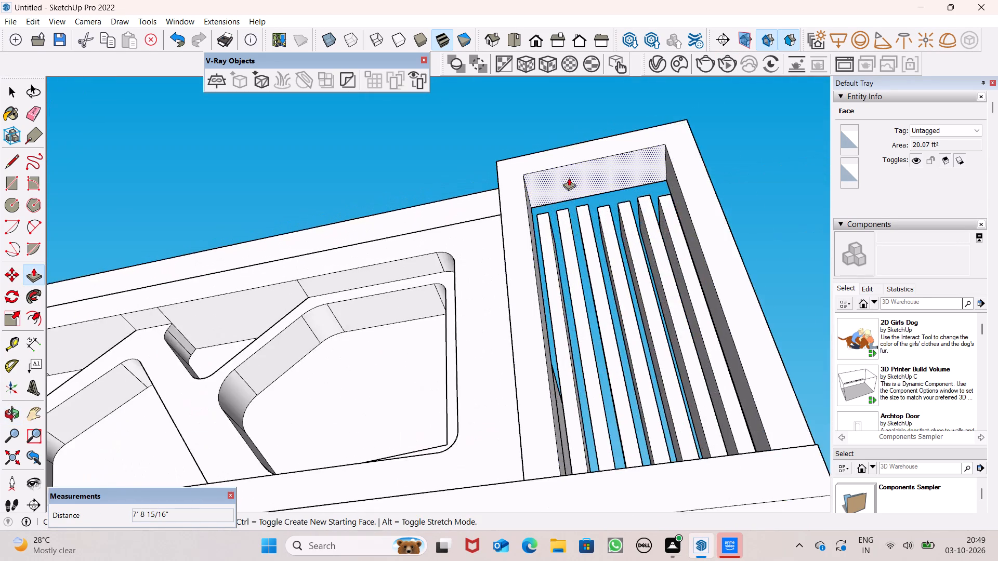
scroll(569, 178, "up", 6)
middle_click_drag(501, 272, 528, 357)
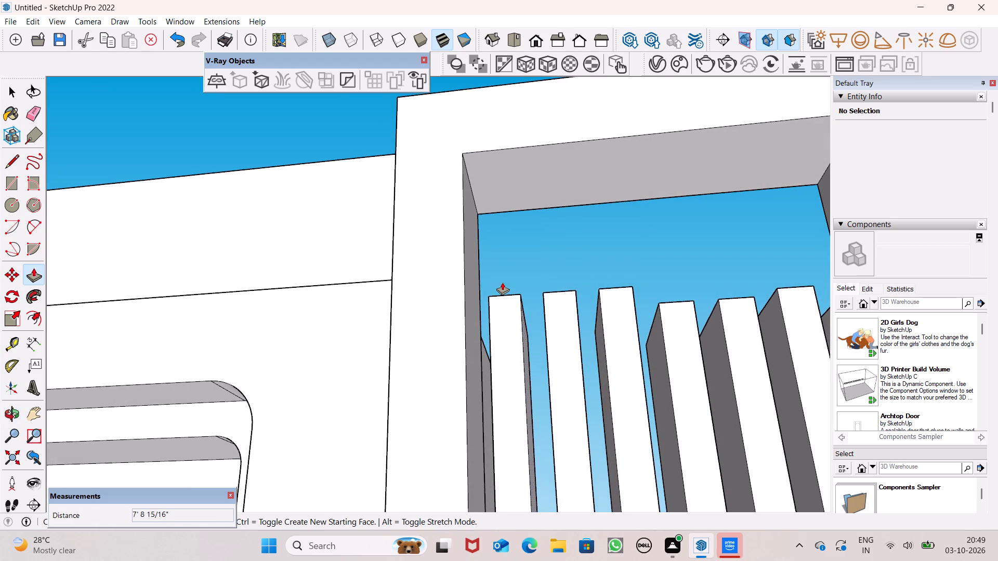
scroll(502, 282, "down", 4)
middle_click_drag(521, 295, 532, 393)
scroll(532, 393, "up", 1)
scroll(493, 291, "up", 9)
scroll(506, 271, "down", 3)
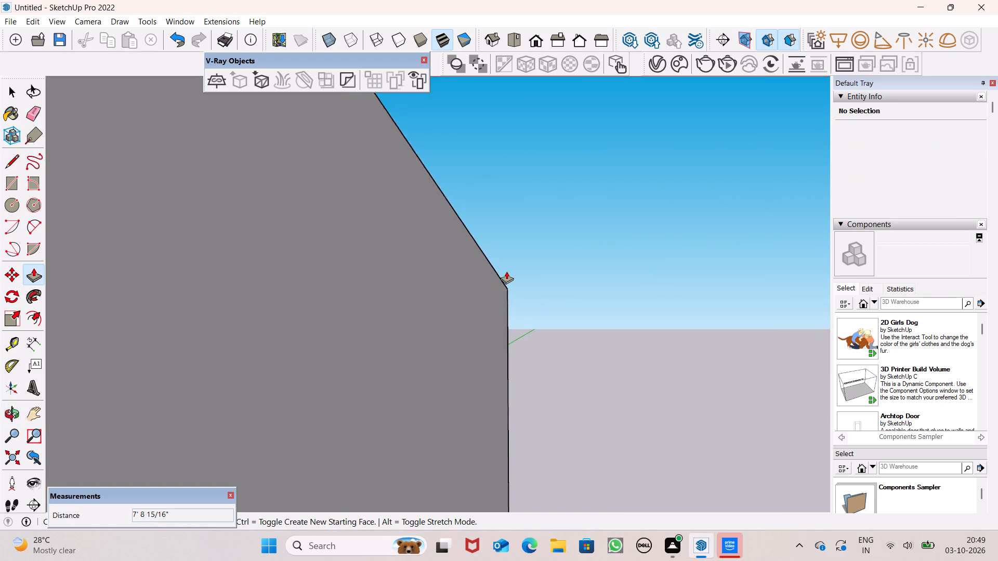
scroll(506, 271, "down", 5)
middle_click_drag(508, 329, 564, 353)
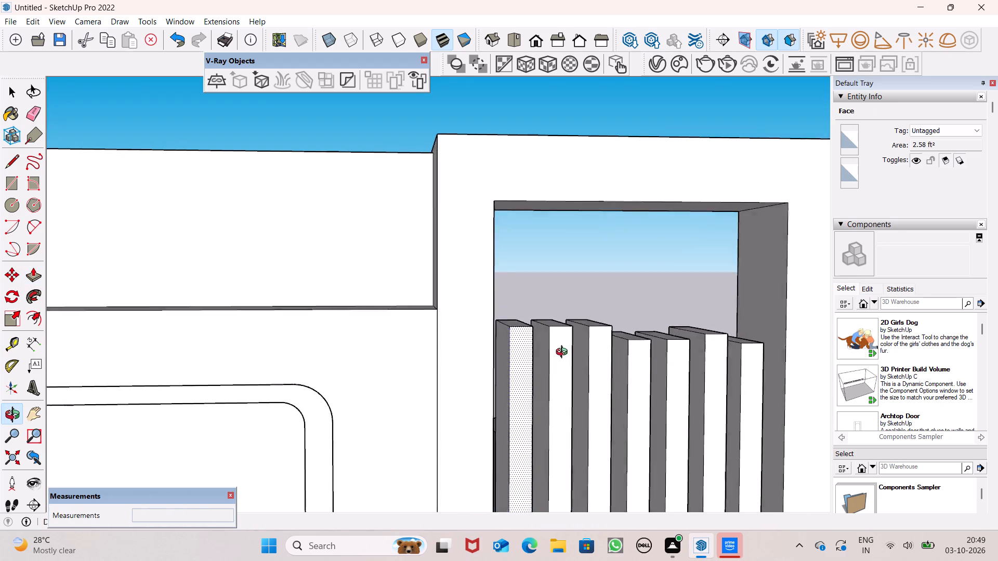
middle_click_drag(564, 353, 582, 385)
scroll(546, 324, "up", 5)
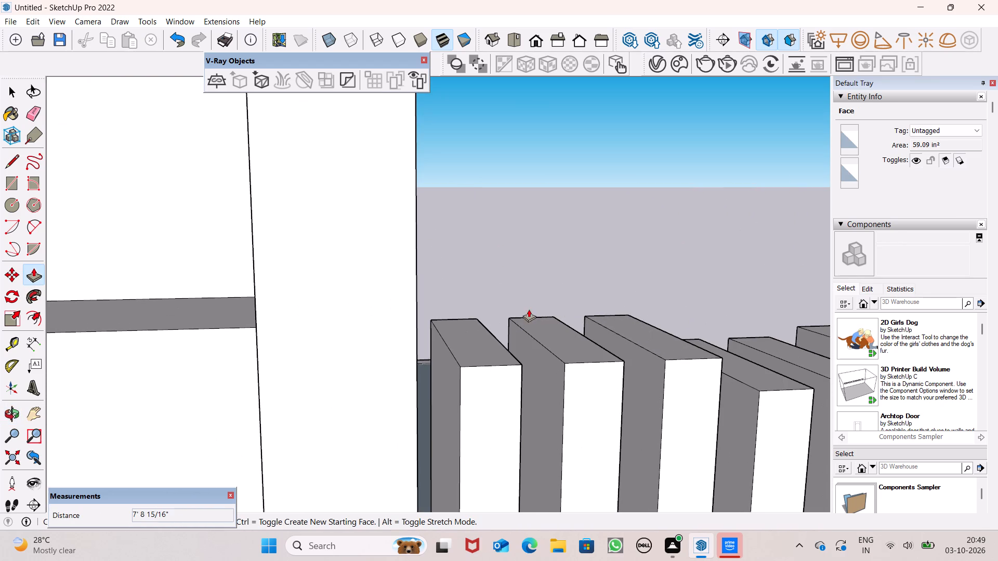
middle_click_drag(513, 332, 551, 262)
middle_click_drag(536, 283, 535, 315)
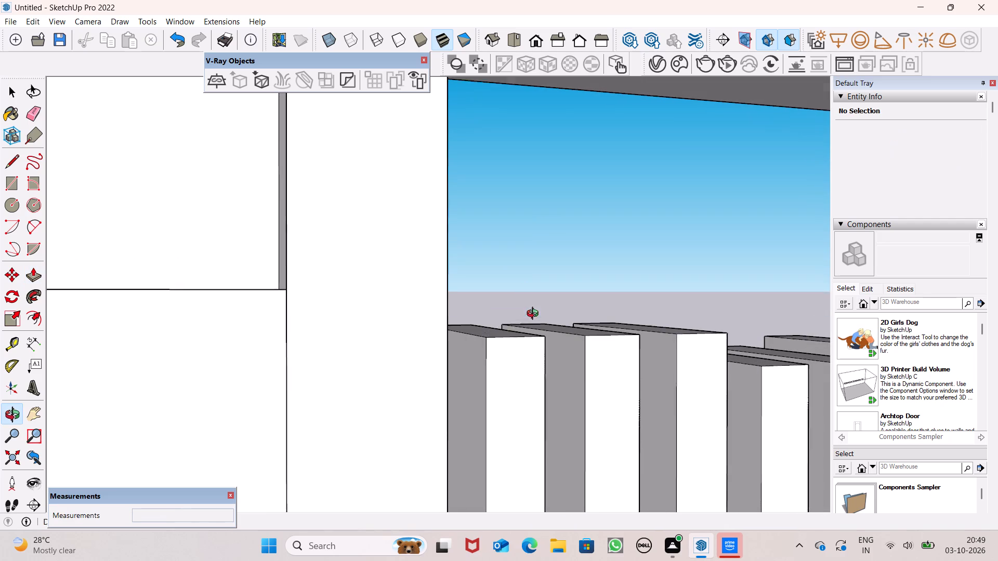
middle_click_drag(535, 315, 535, 316)
scroll(495, 269, "down", 4)
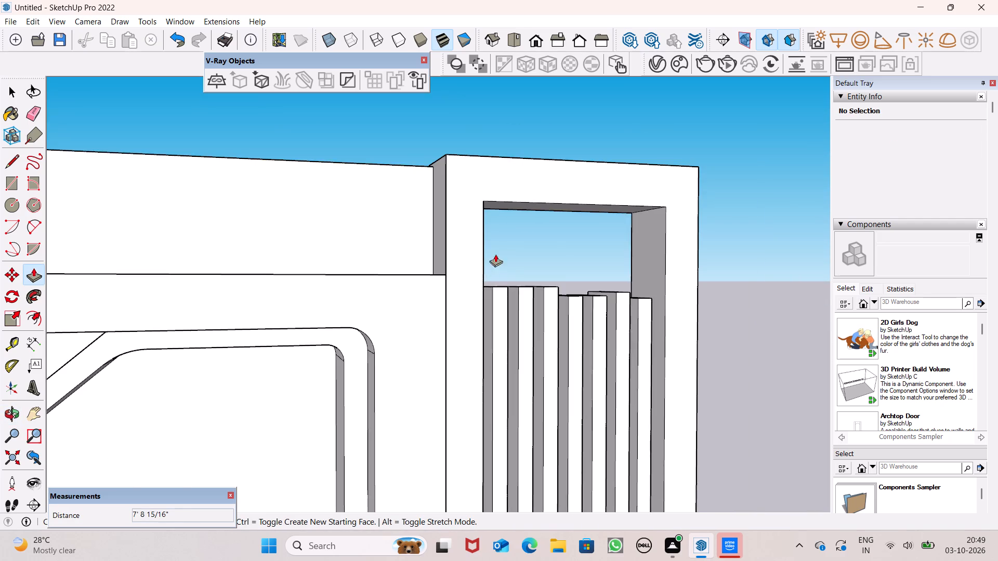
Extend the first and second slats up about 1' 8 7/16" each, to the underside of the corner frame's top beam.
scroll(483, 239, "up", 6)
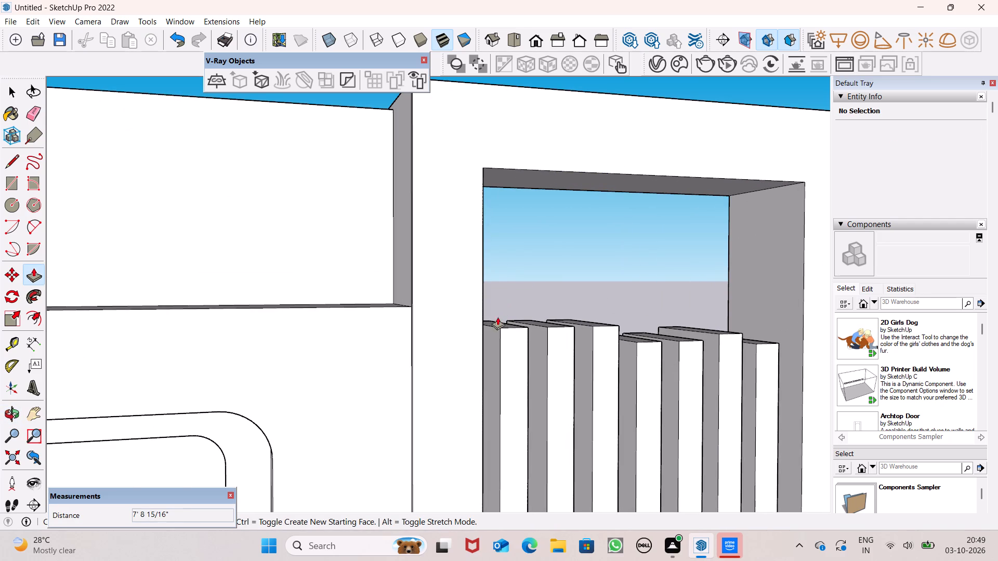
scroll(496, 314, "up", 5)
scroll(495, 313, "down", 5)
middle_click_drag(497, 312, 509, 346)
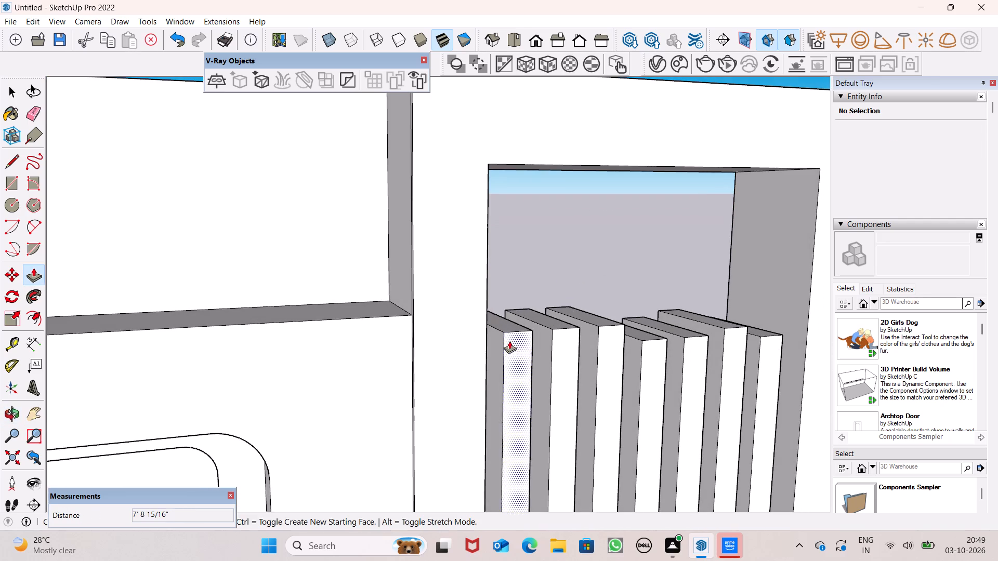
left_click_drag(506, 319, 552, 169)
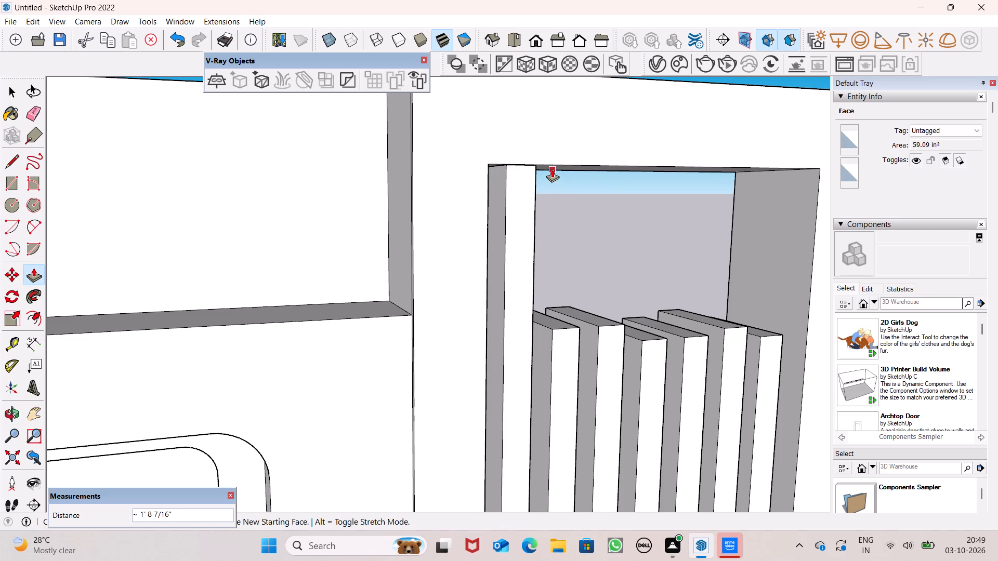
left_click_drag(552, 169, 552, 167)
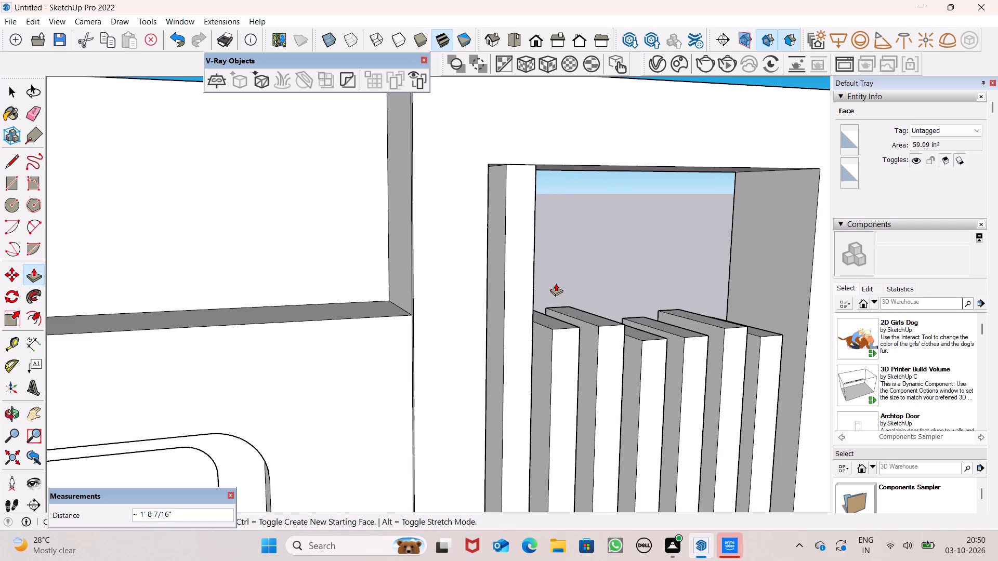
left_click_drag(551, 320, 531, 206)
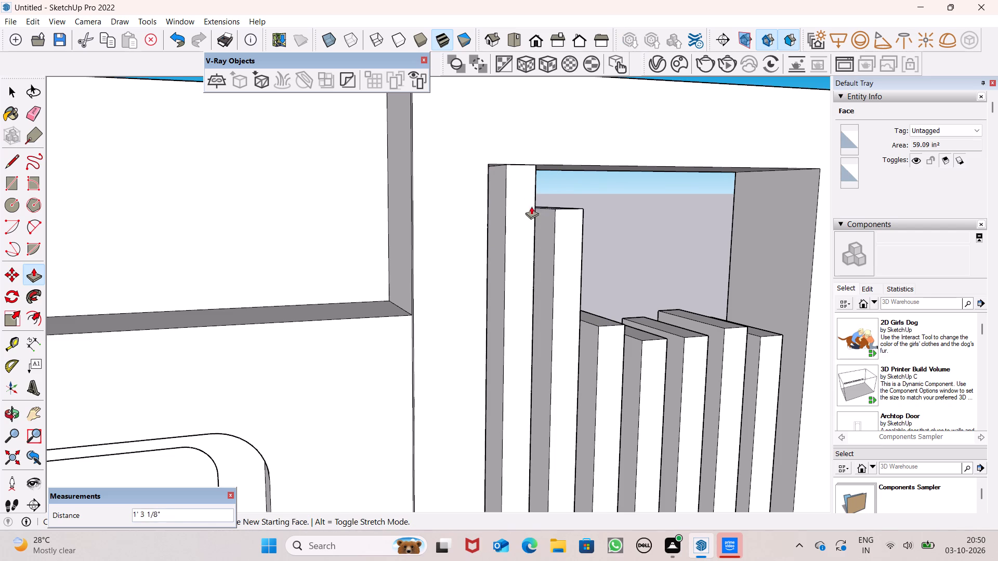
left_click_drag(531, 206, 521, 167)
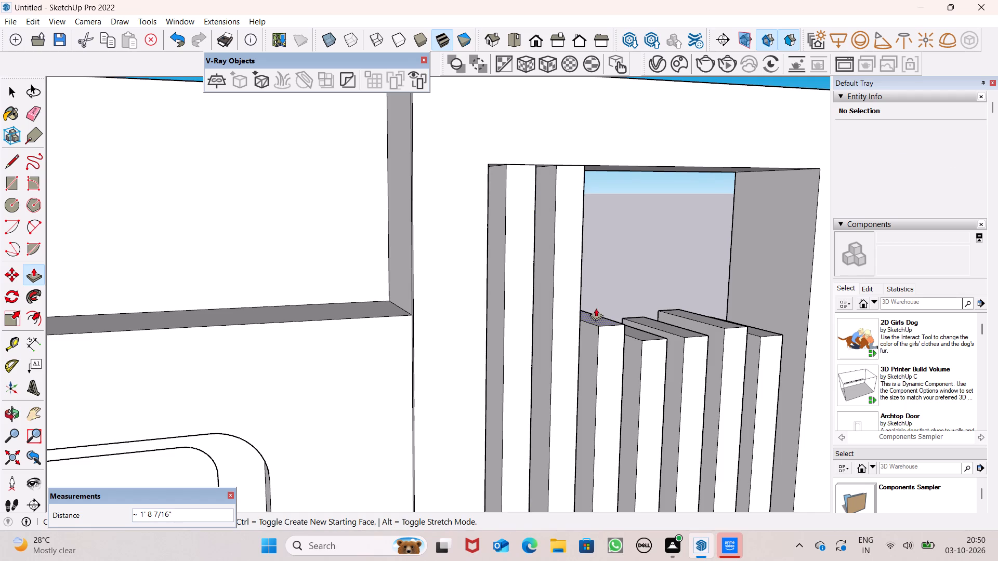
Extend the third, fourth and fifth slats up about 1' 9 11/16", 1' 10 3/4" and 1' 11 11/16" to the frame's top beam.
left_click_drag(600, 315, 596, 305)
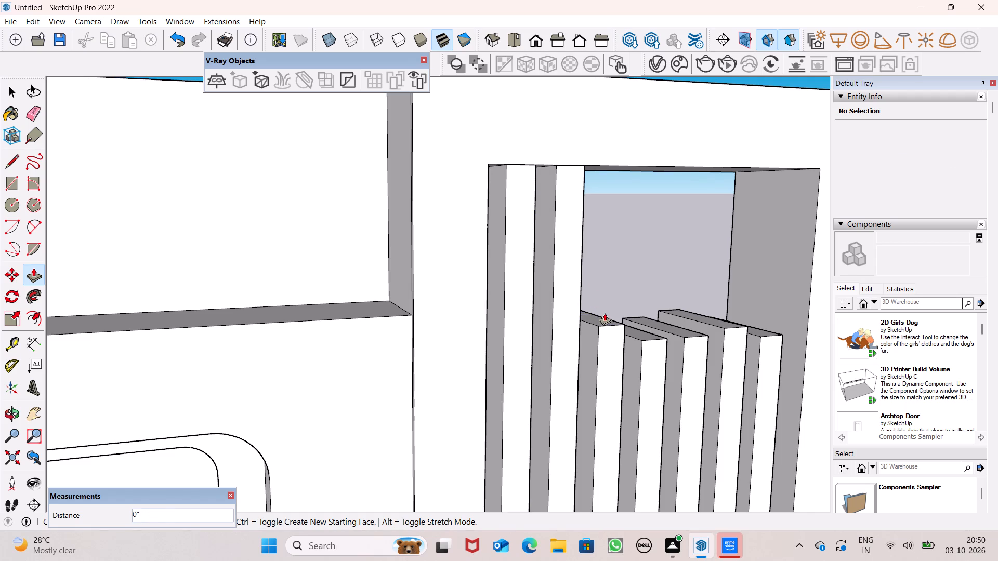
left_click_drag(598, 316, 596, 159)
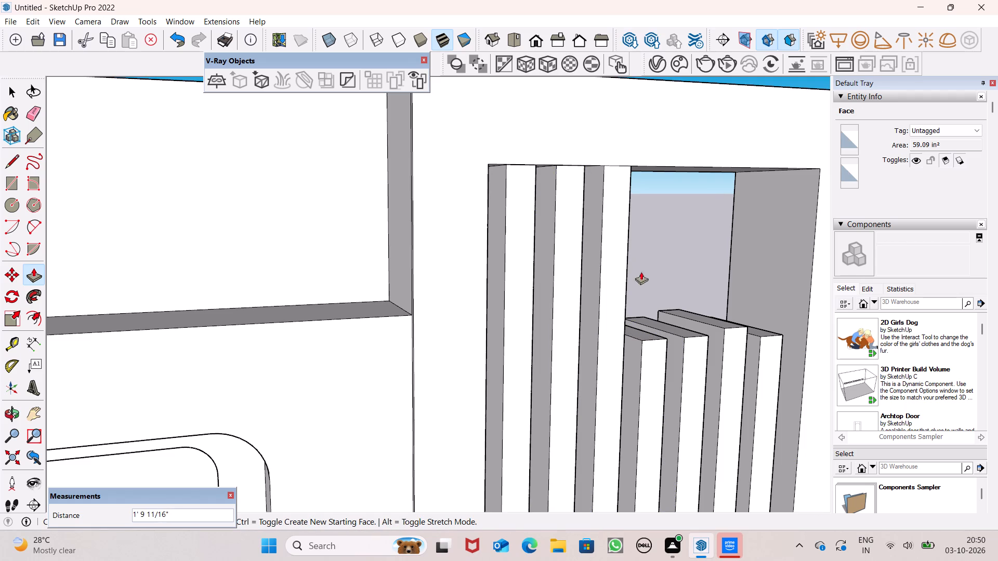
left_click_drag(643, 331, 638, 163)
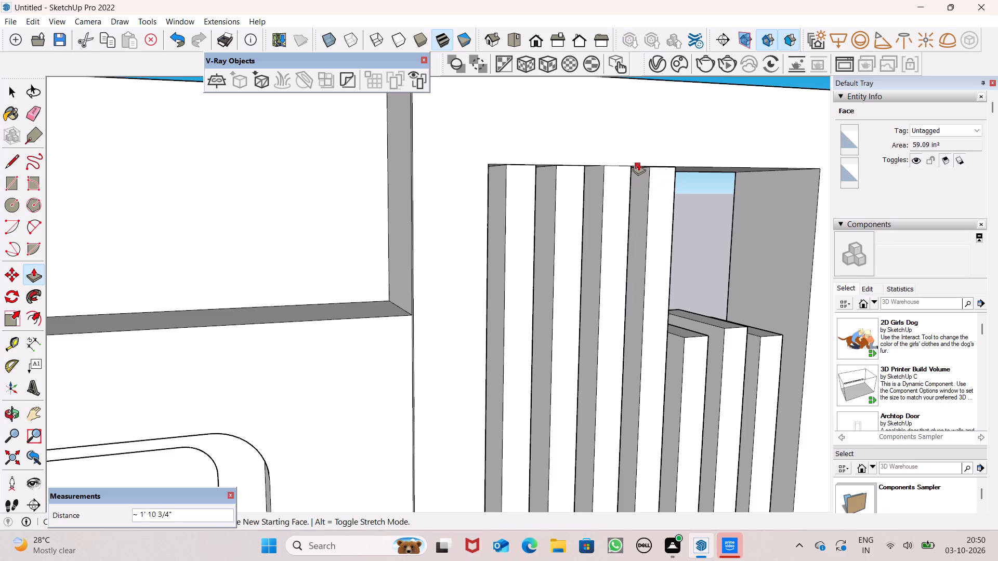
left_click_drag(638, 163, 645, 159)
left_click_drag(686, 331, 711, 202)
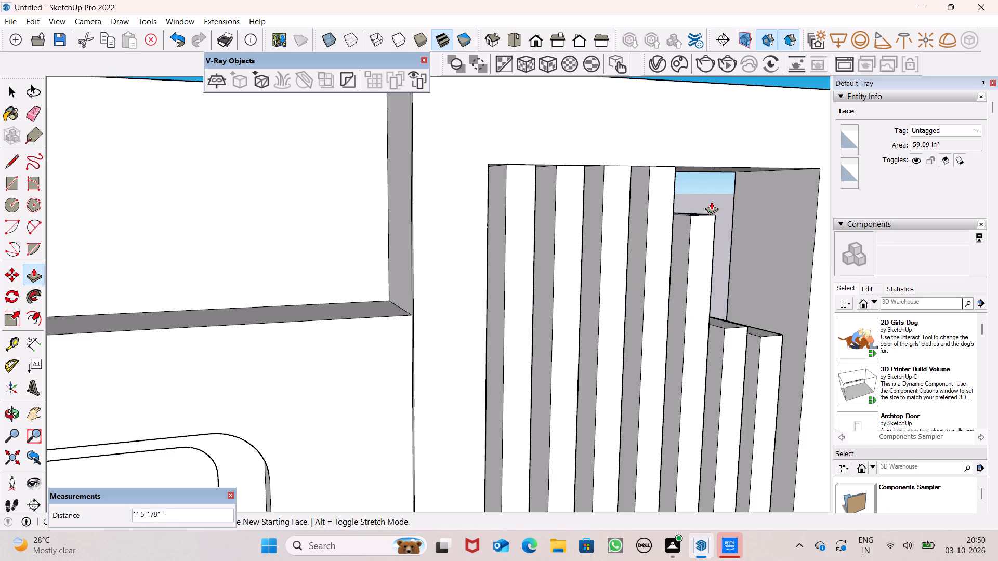
left_click_drag(711, 202, 705, 162)
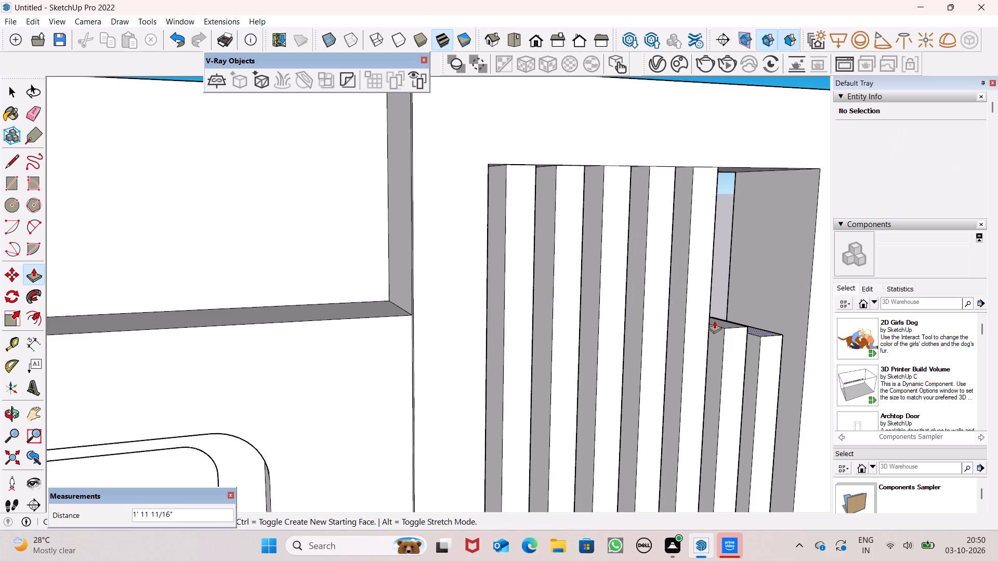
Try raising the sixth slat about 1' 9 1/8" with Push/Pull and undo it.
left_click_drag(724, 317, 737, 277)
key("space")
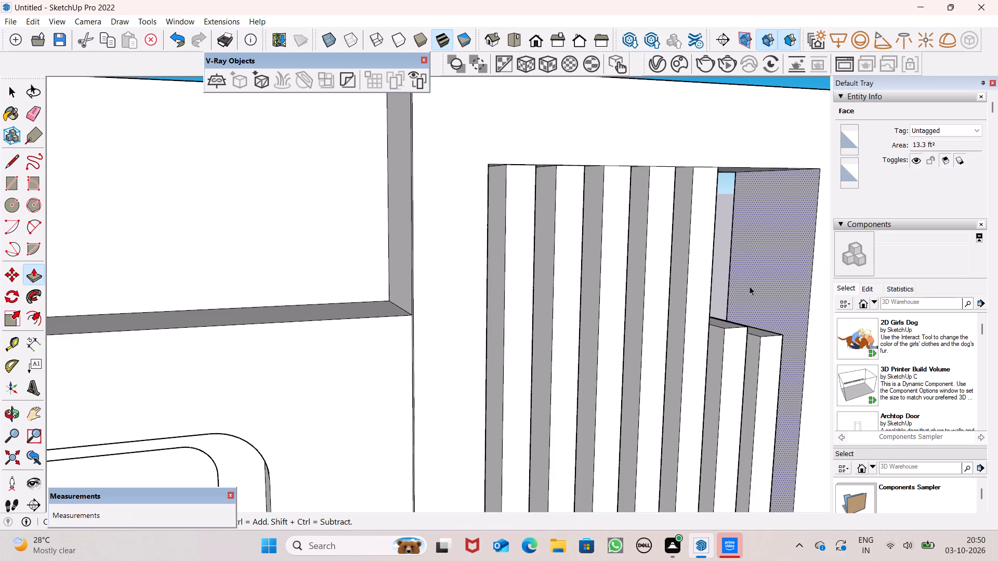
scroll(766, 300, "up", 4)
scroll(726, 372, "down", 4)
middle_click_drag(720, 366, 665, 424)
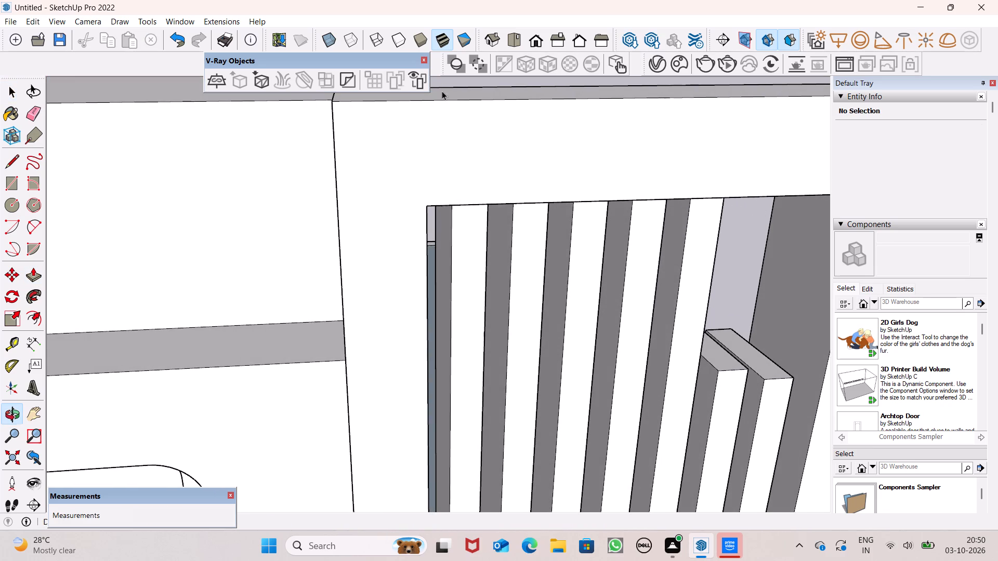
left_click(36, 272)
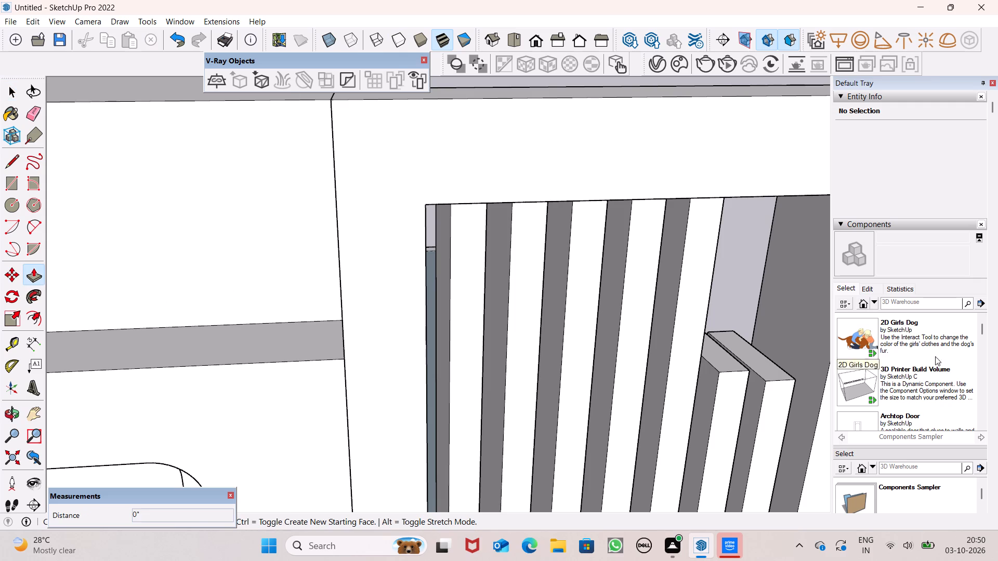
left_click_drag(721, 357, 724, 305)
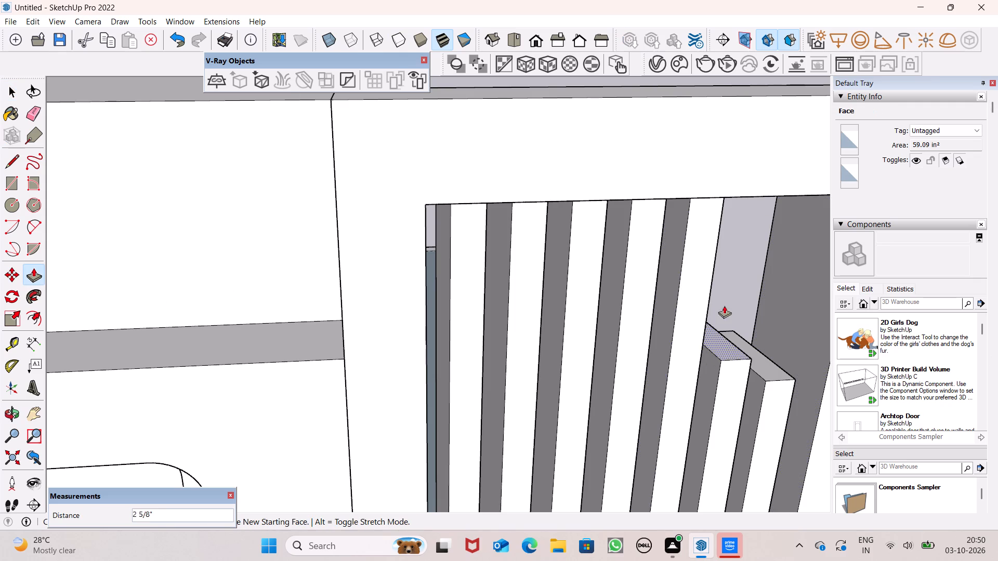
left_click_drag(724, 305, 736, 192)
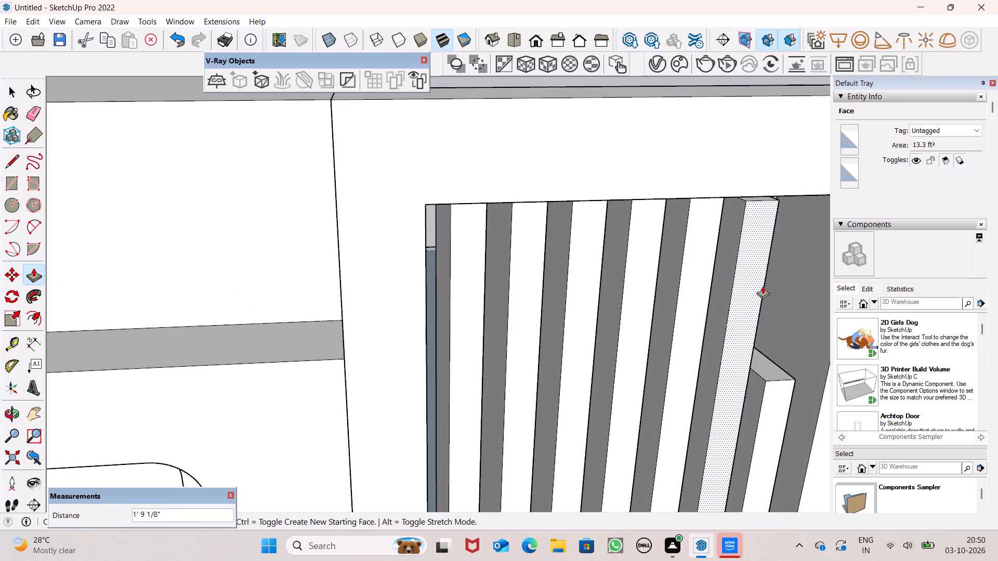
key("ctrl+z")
Extend the sixth and seventh slats up to the underside of the corner frame's top beam.
left_click_drag(721, 356, 738, 191)
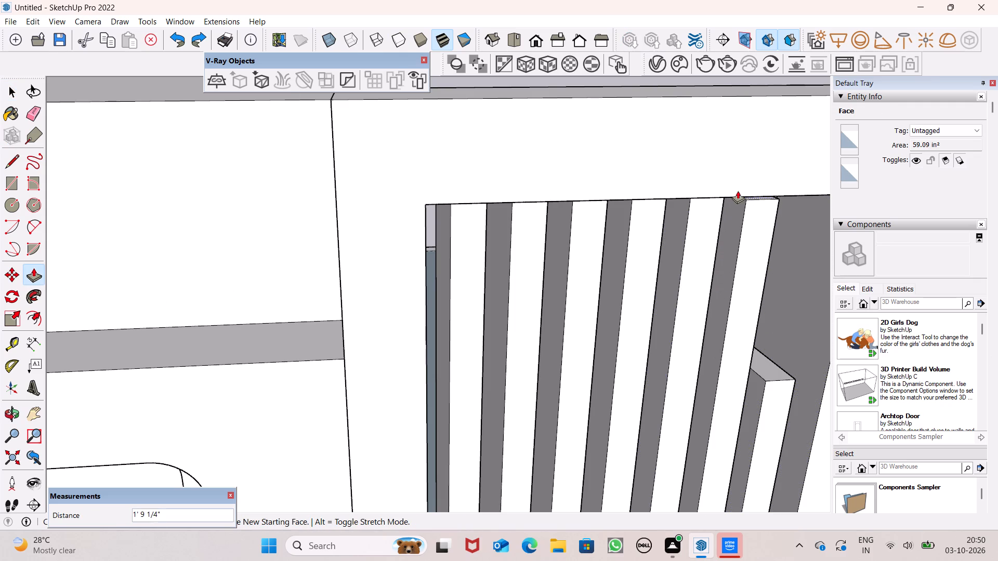
left_click_drag(738, 191, 743, 177)
left_click_drag(771, 360, 791, 169)
scroll(611, 193, "down", 12)
key("space")
key("space")
scroll(739, 248, "down", 8)
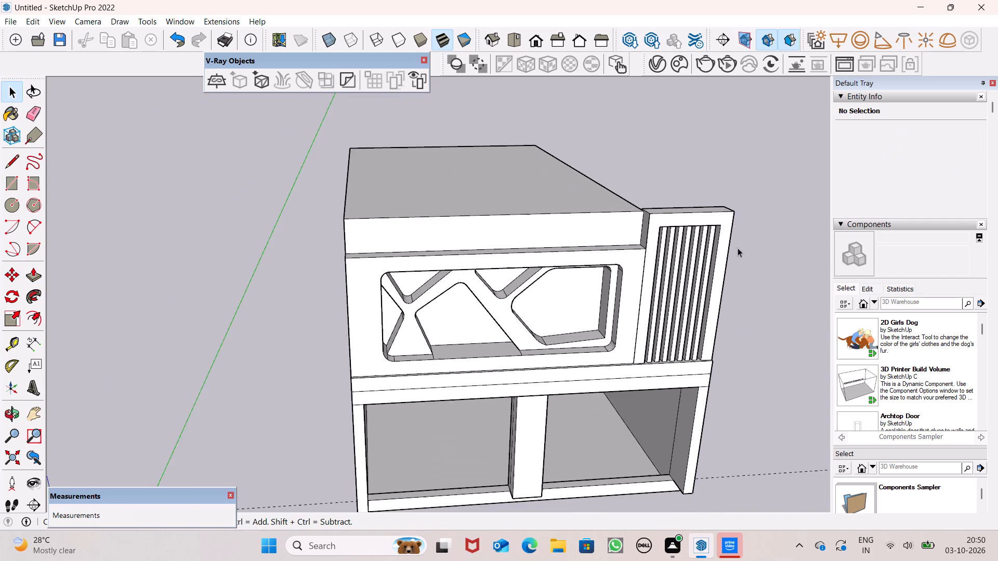
Examine the whole building and its completed slatted corner frame from above and from the front.
left_click(764, 316)
scroll(741, 279, "down", 4)
middle_click_drag(716, 284, 499, 338)
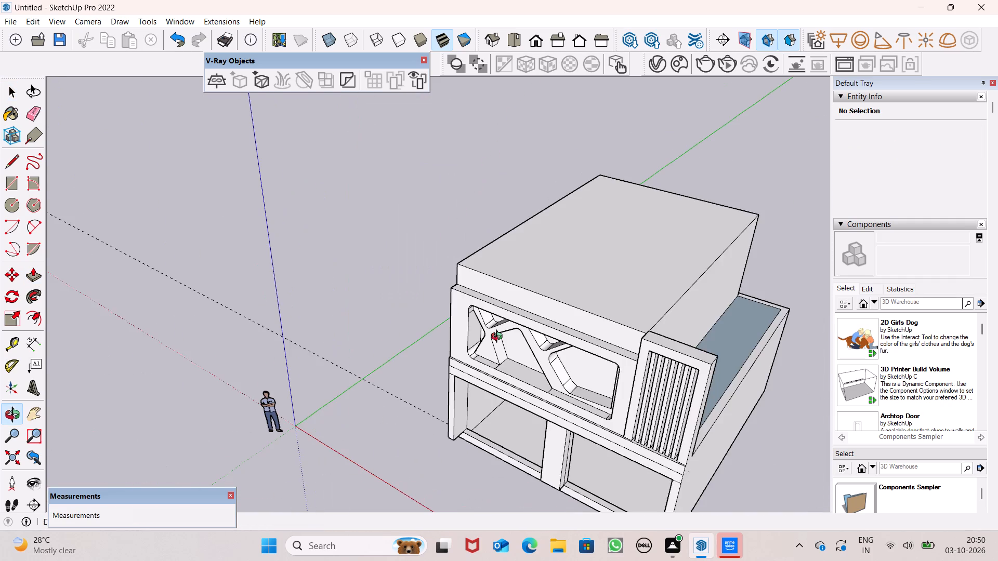
middle_click_drag(499, 338, 586, 256)
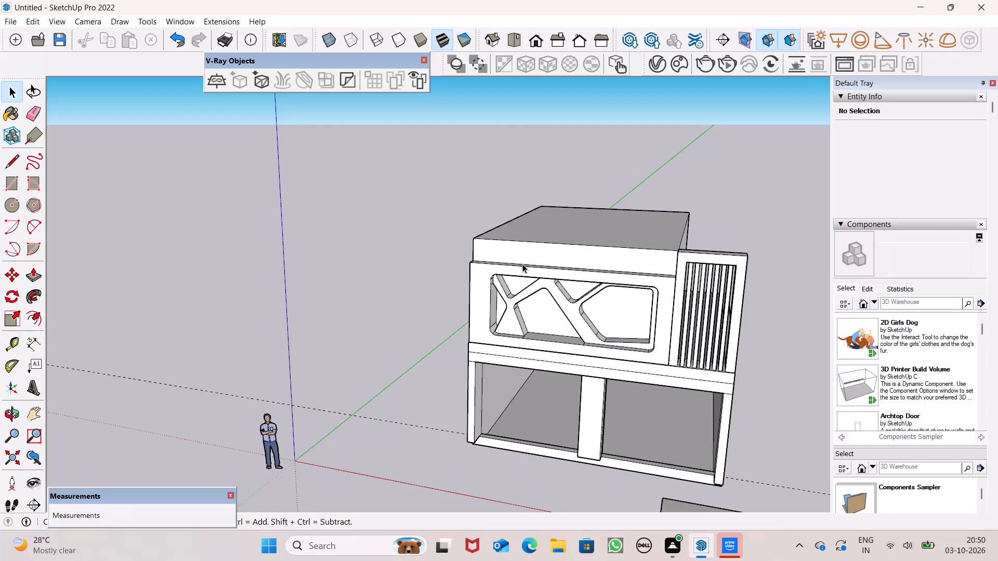
scroll(737, 312, "down", 4)
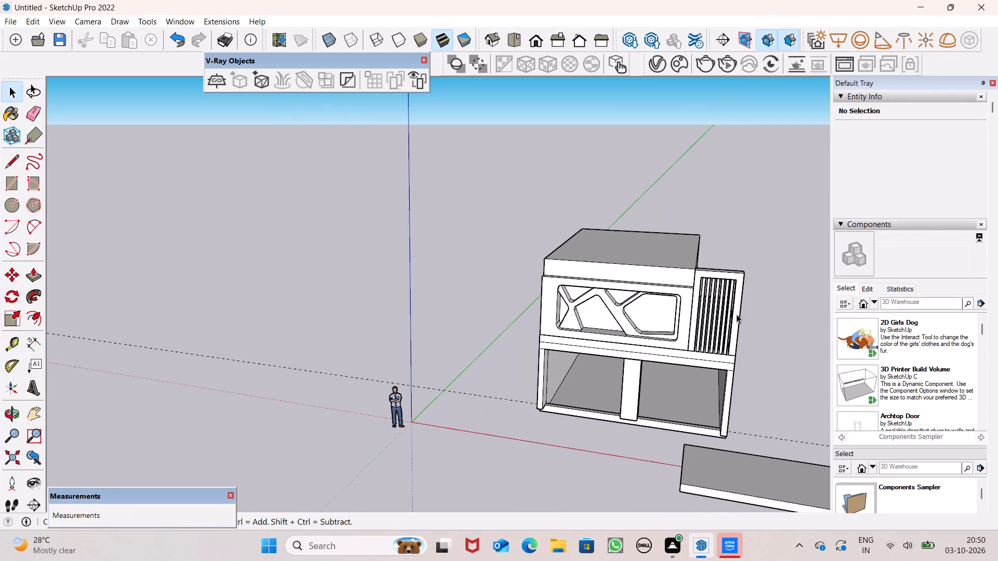
scroll(737, 314, "down", 1)
scroll(783, 354, "up", 4)
scroll(705, 271, "down", 4)
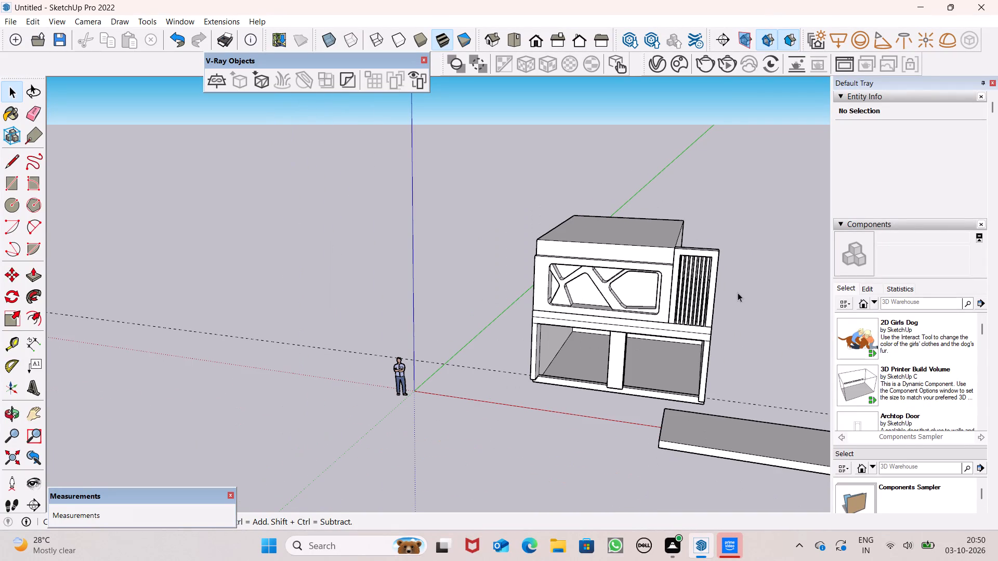
Raise the blue terrace floor face behind the slatted frame about 6' 8 7/16" with Push/Pull.
middle_click_drag(732, 290, 149, 268)
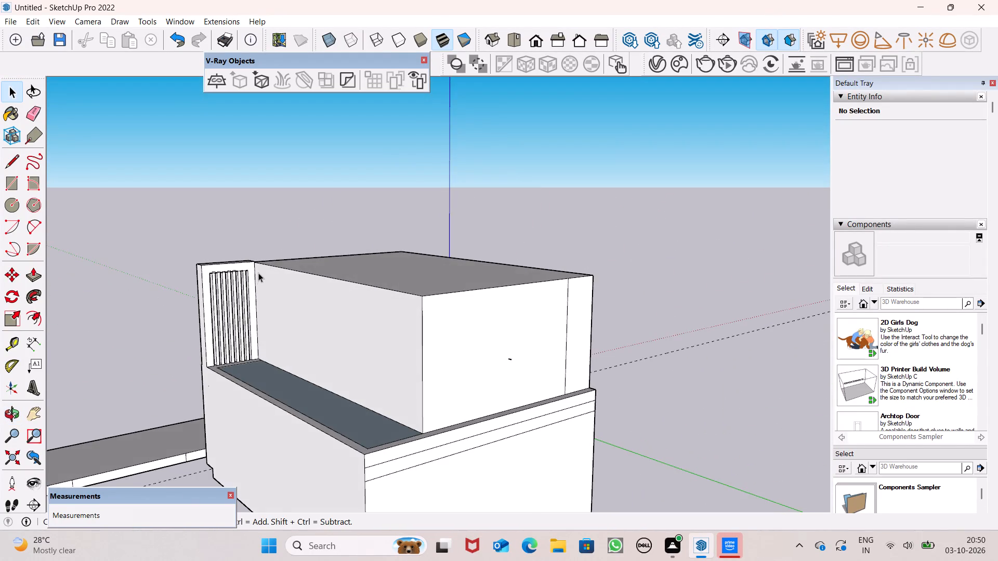
scroll(259, 277, "down", 5)
middle_click_drag(361, 364, 509, 491)
scroll(384, 407, "up", 4)
scroll(387, 360, "down", 8)
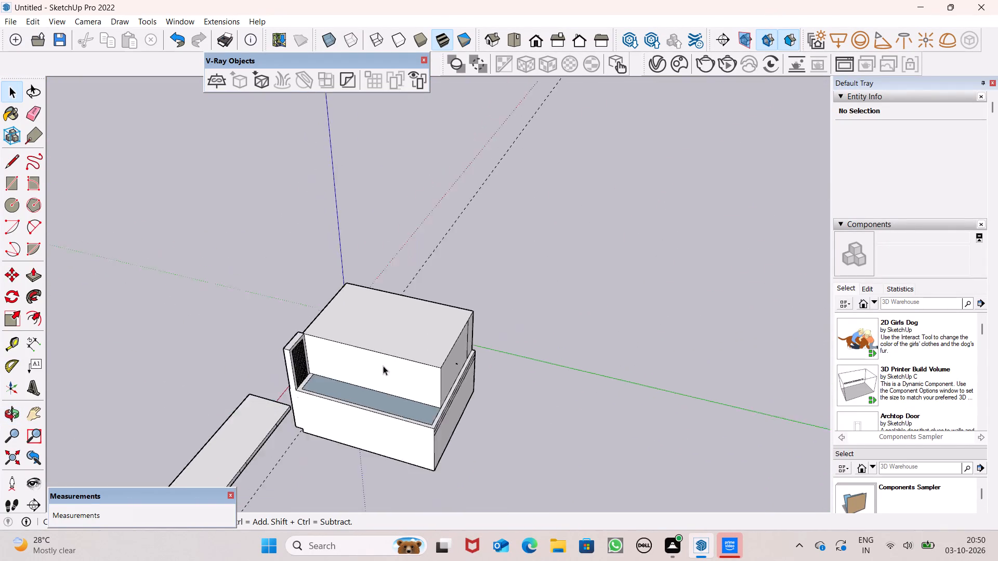
middle_click_drag(368, 387, 397, 453)
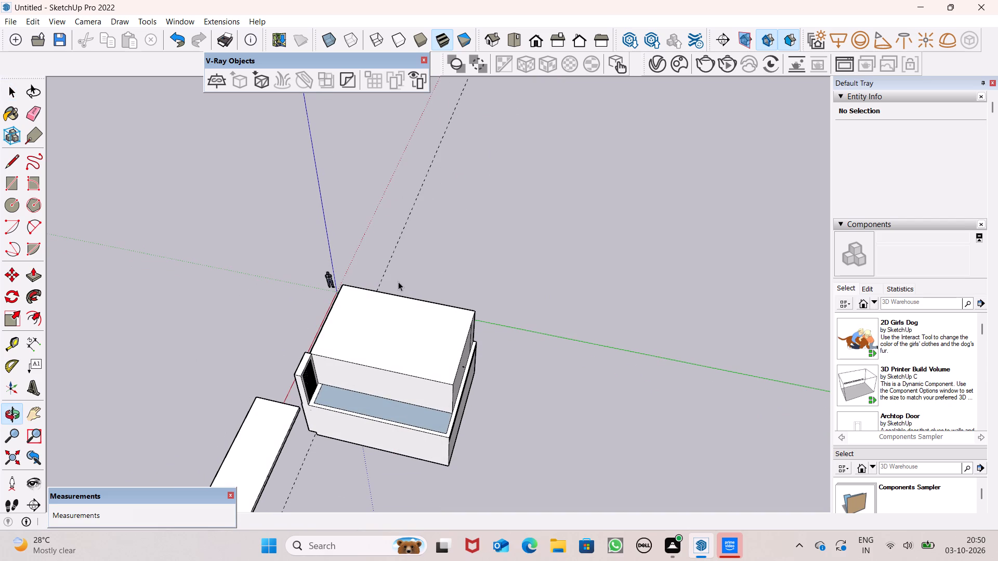
left_click(34, 277)
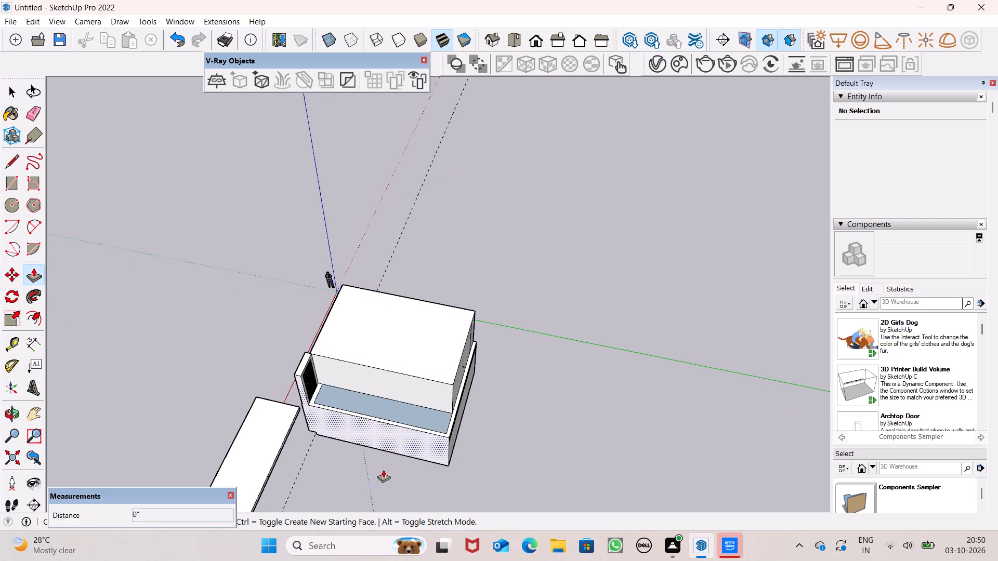
scroll(411, 479, "up", 4)
left_click_drag(364, 381, 361, 364)
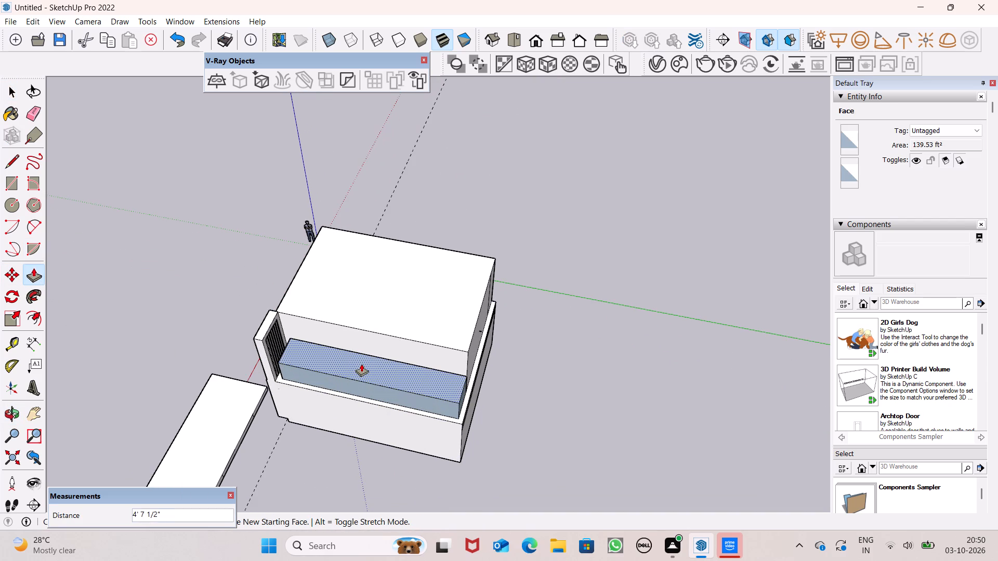
left_click_drag(361, 364, 365, 355)
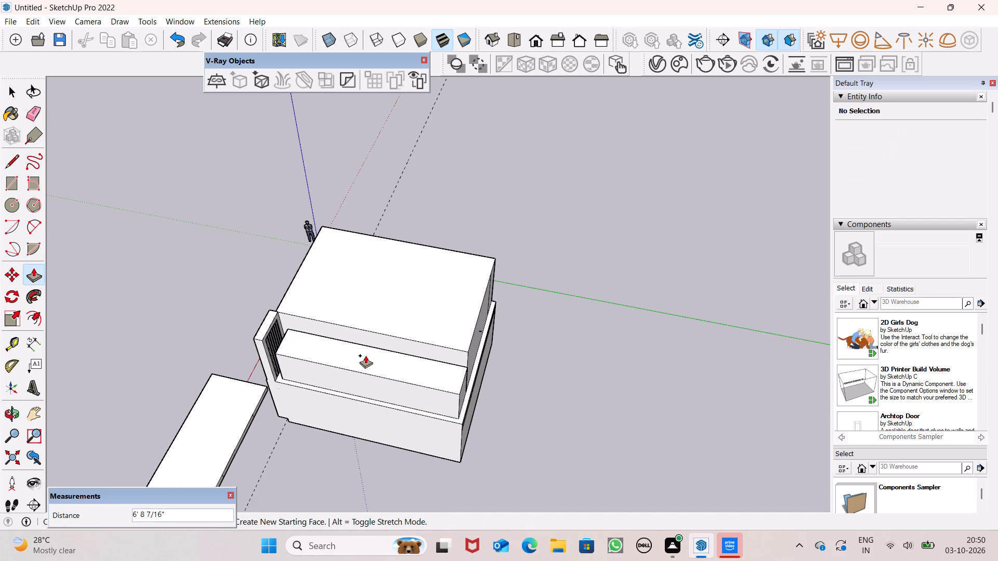
left_click_drag(365, 355, 367, 352)
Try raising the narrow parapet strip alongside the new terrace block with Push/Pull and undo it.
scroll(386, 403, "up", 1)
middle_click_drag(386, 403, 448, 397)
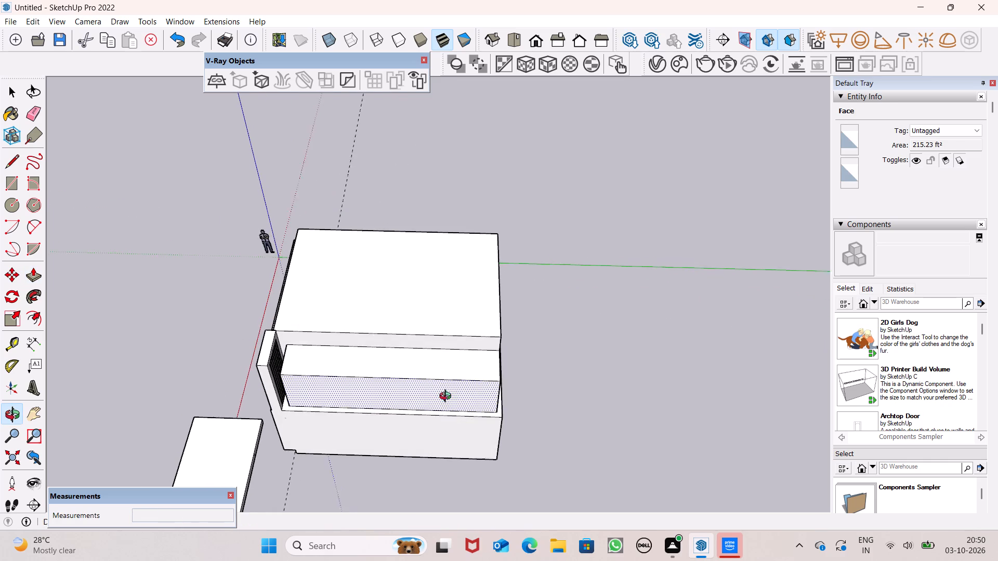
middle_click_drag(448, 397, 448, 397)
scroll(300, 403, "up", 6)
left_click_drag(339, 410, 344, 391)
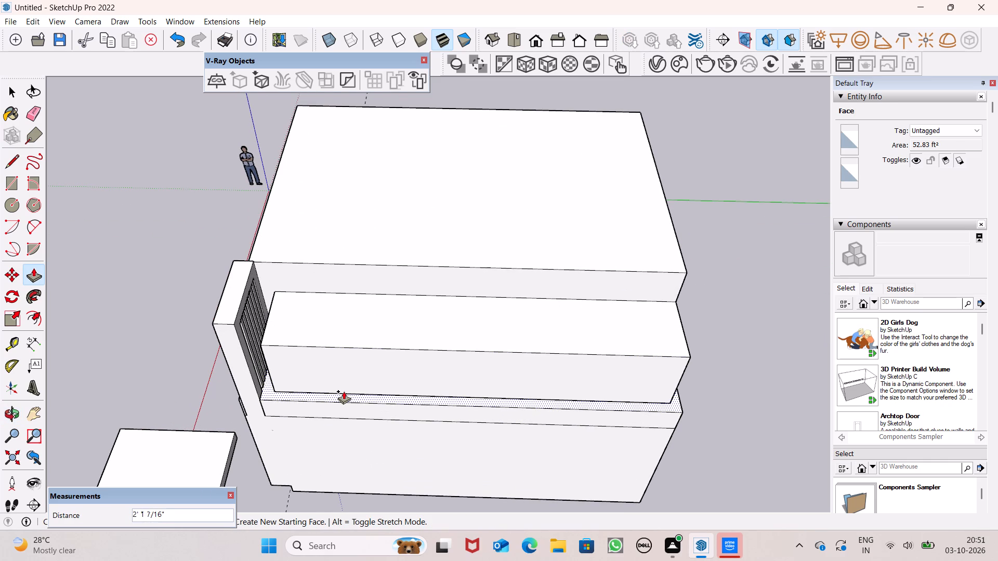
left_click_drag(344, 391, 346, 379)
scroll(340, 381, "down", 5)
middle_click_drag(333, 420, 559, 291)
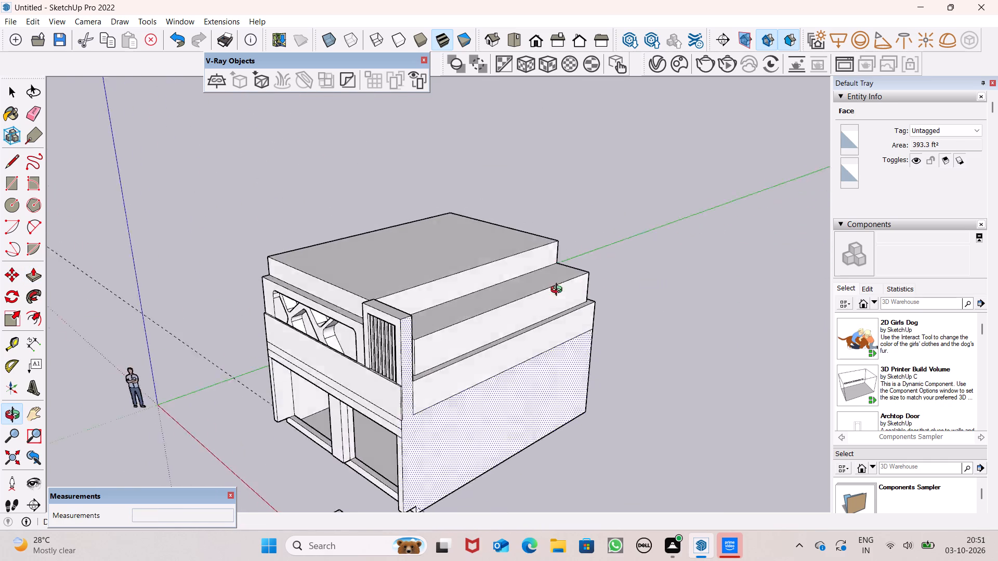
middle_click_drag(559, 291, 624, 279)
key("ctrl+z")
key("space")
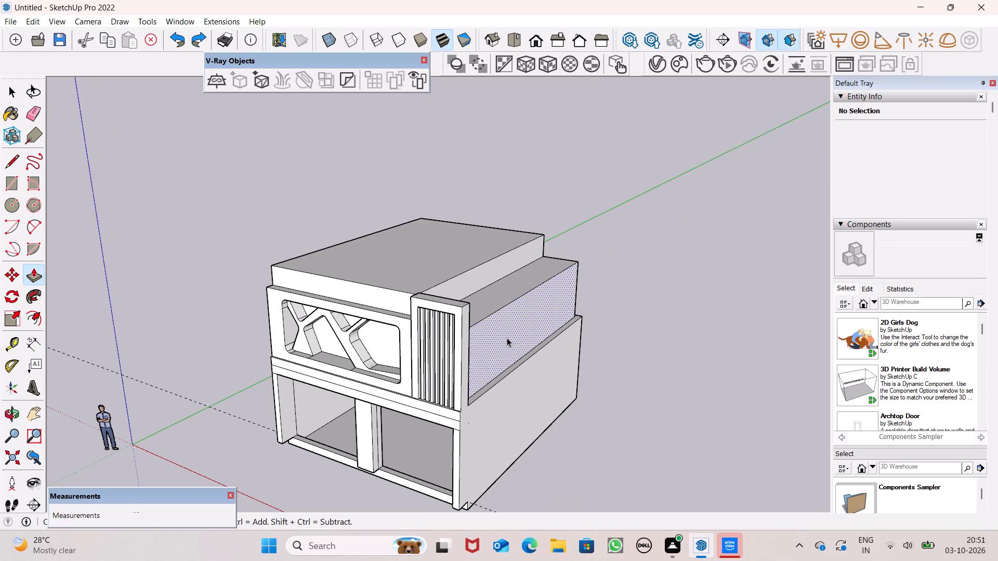
Draw a short line closing off the end of the narrow parapet strip beside the slatted corner frame.
scroll(505, 353, "up", 1)
middle_click_drag(504, 373, 585, 344)
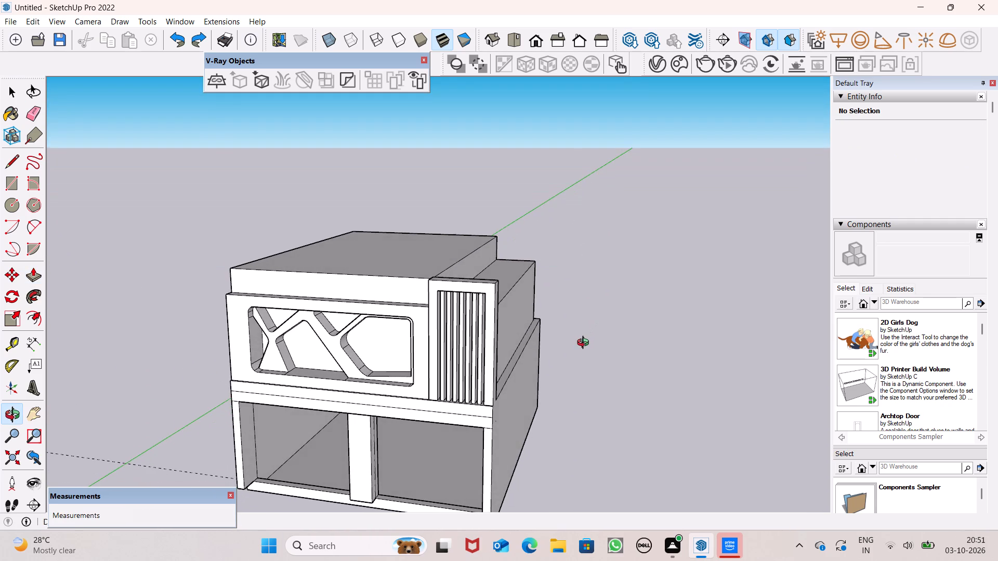
middle_click_drag(585, 344, 582, 348)
scroll(580, 352, "up", 4)
middle_click_drag(580, 352, 183, 496)
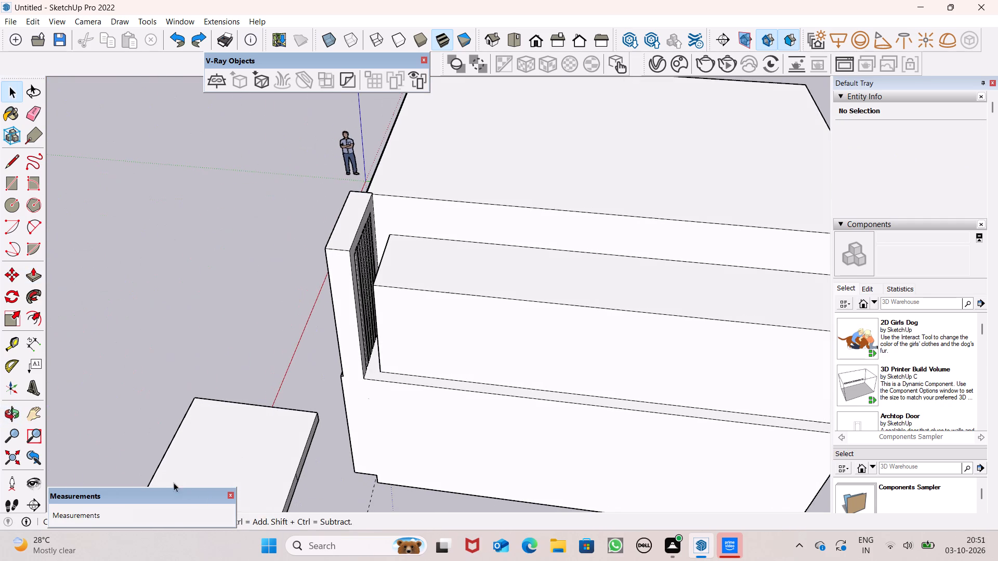
left_click(10, 154)
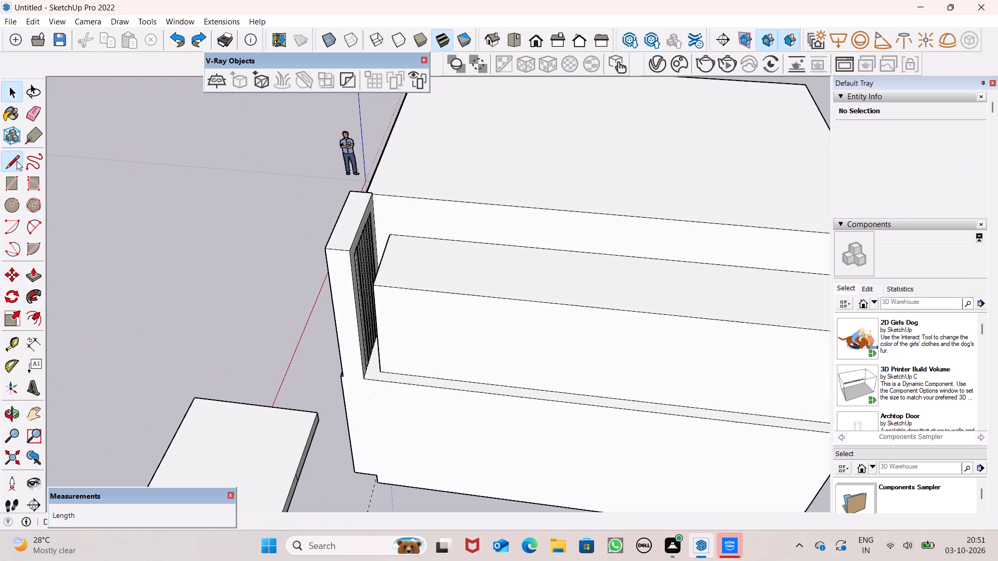
left_click(381, 372)
left_click(380, 379)
key("space")
Raise the narrow parapet strip with Push/Pull until it is level with the top of the terrace block.
scroll(337, 317, "down", 6)
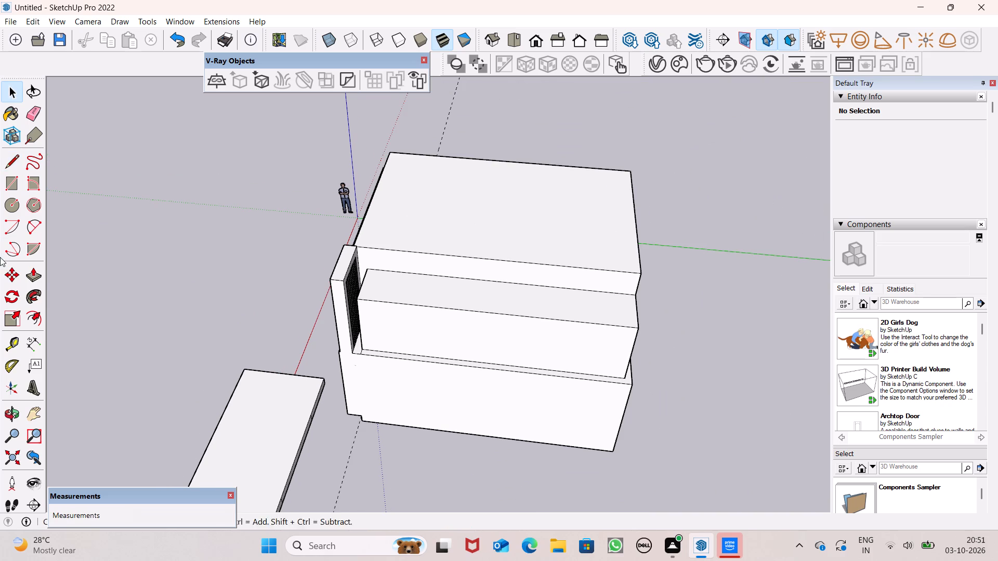
left_click(36, 276)
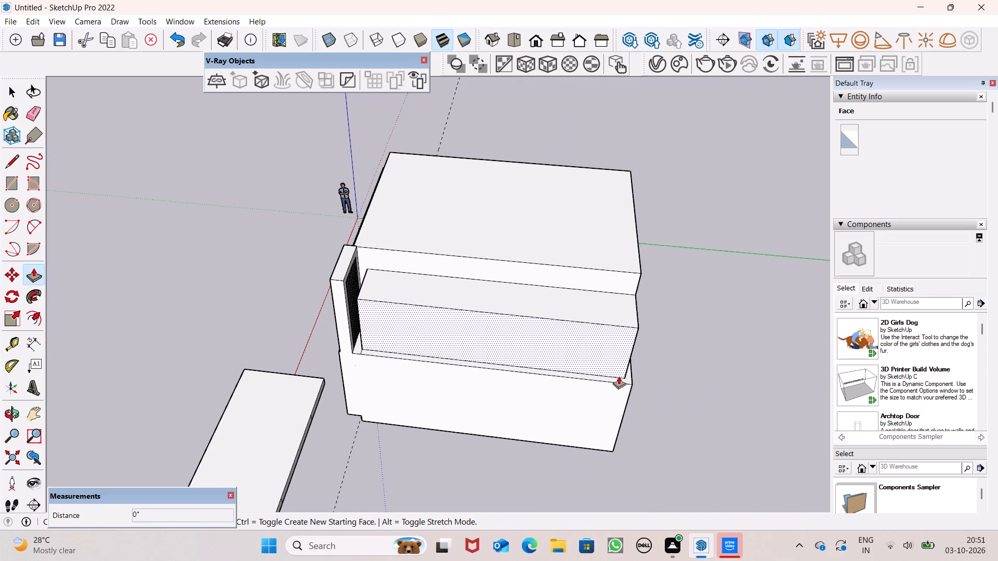
left_click_drag(627, 376, 606, 320)
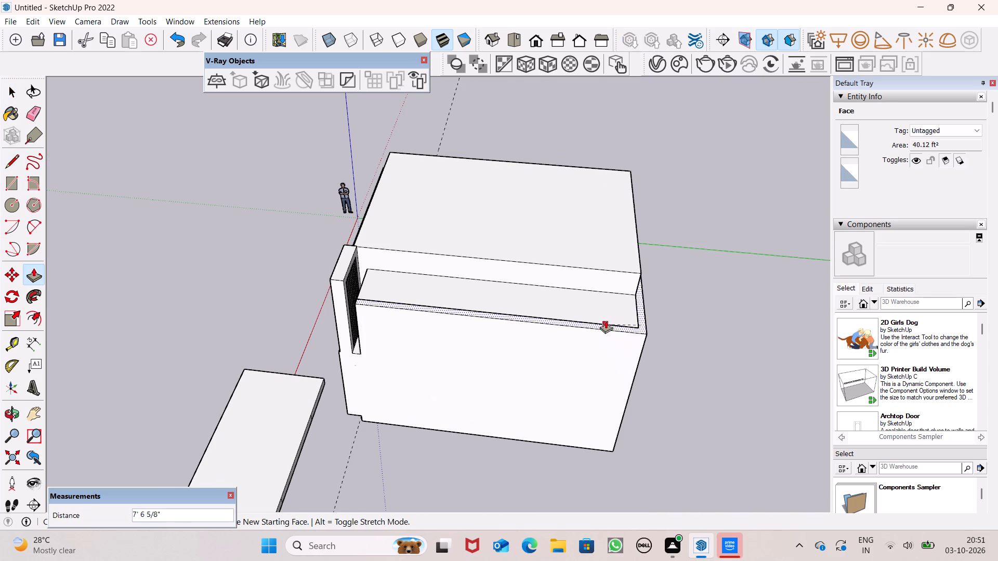
left_click_drag(606, 320, 603, 316)
Erase the seam lines between the raised parapet strip and the terrace block's top, including the short one at the rear corner.
scroll(588, 310, "down", 7)
middle_click_drag(664, 362, 464, 274)
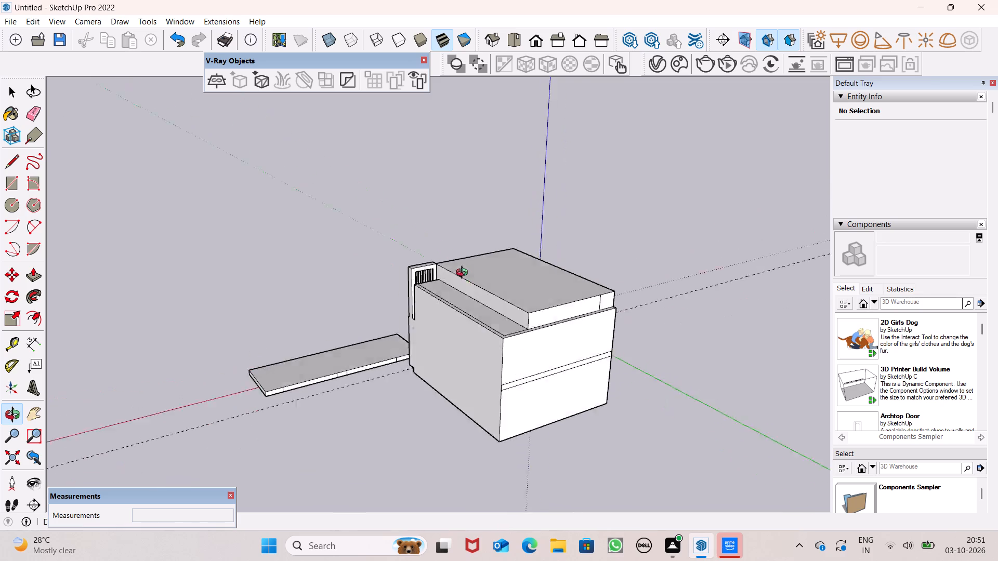
middle_click_drag(464, 274, 472, 275)
key("space")
scroll(518, 308, "up", 6)
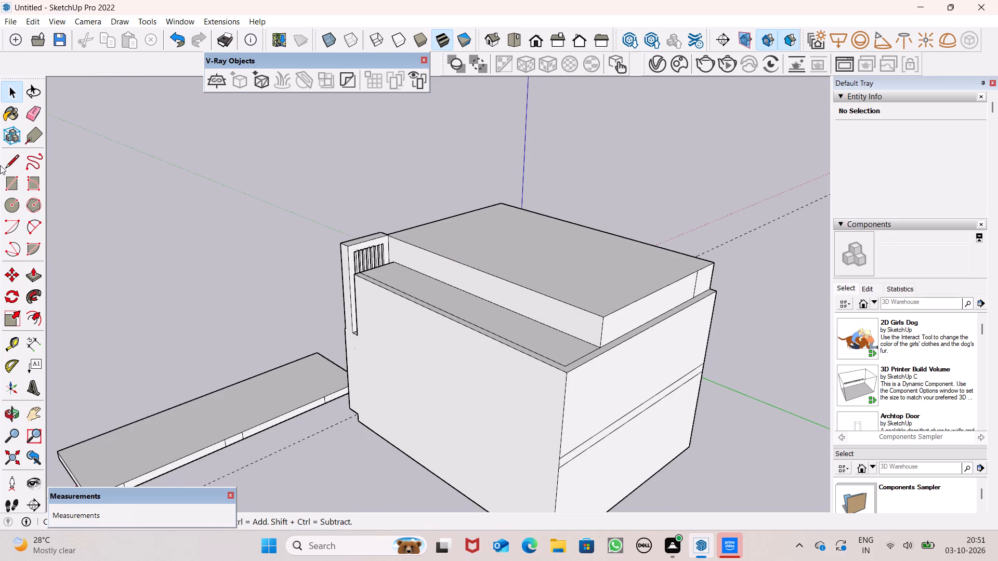
left_click(33, 125)
left_click(32, 118)
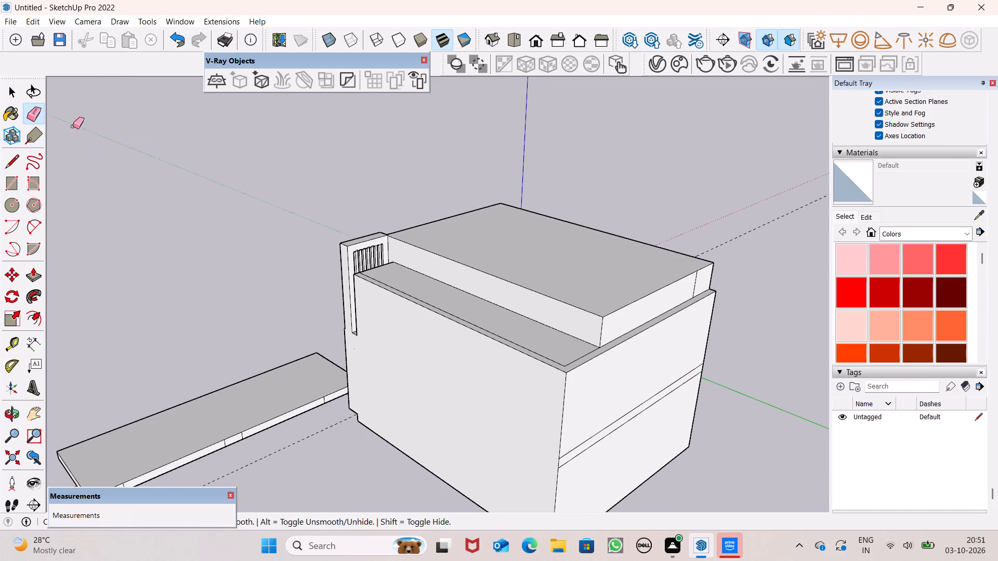
scroll(303, 281, "up", 5)
middle_click_drag(531, 349, 545, 487)
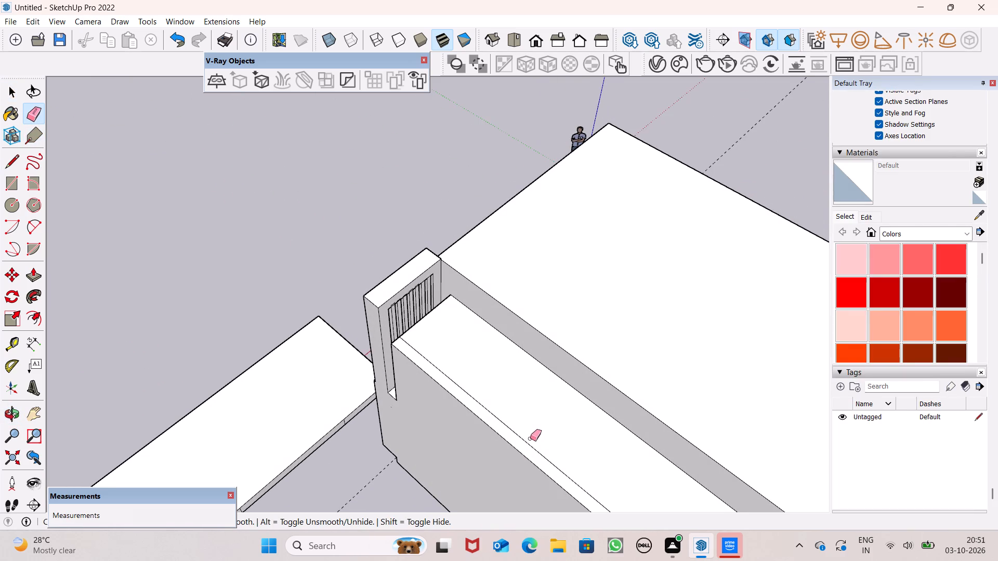
left_click_drag(530, 439, 527, 446)
scroll(548, 336, "down", 13)
scroll(653, 411, "up", 7)
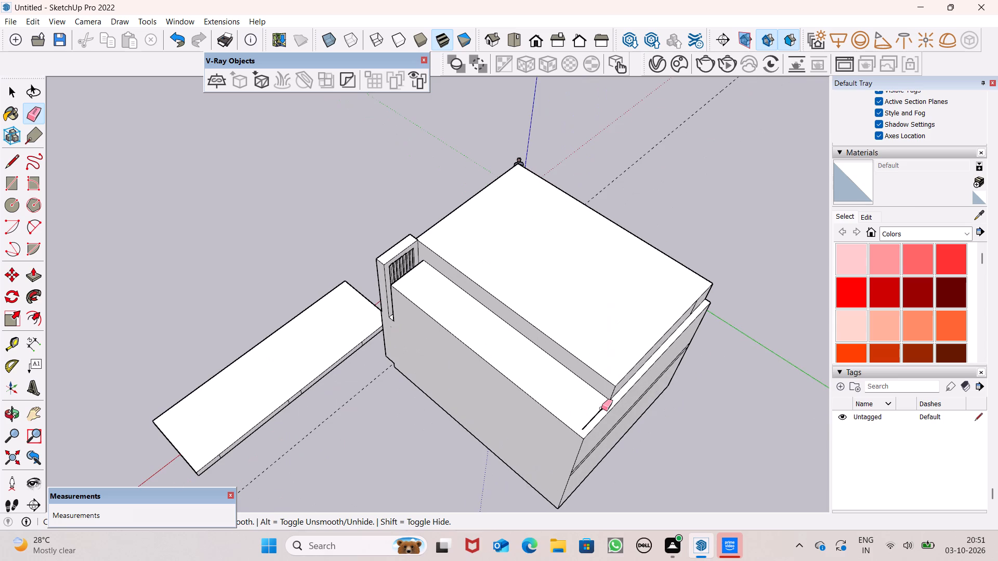
left_click(601, 409)
Erase the two horizontal floor lines running across the building's rear wall.
scroll(637, 449, "up", 7)
middle_click_drag(627, 425, 507, 232)
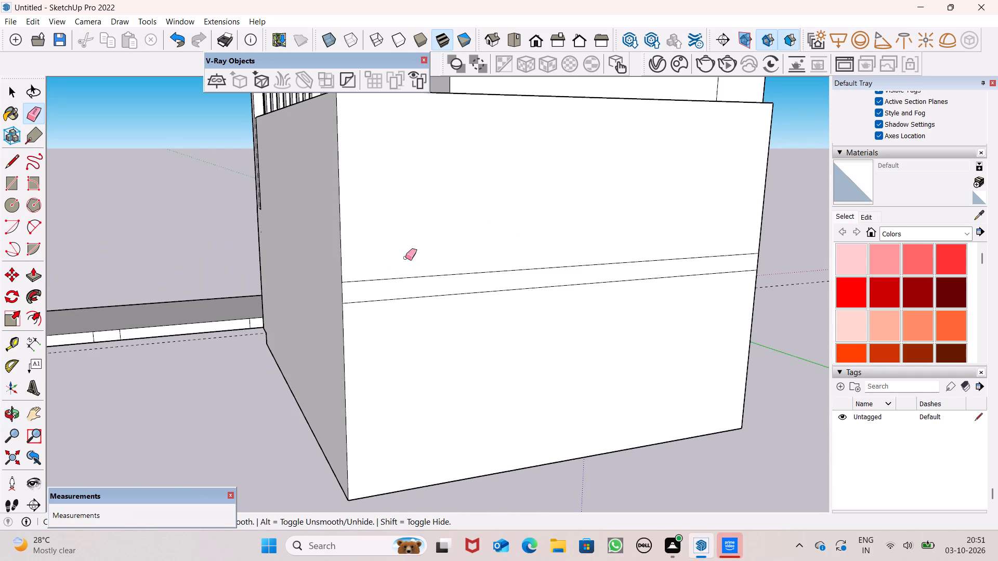
left_click_drag(391, 277, 395, 305)
Erase the horizontal and vertical seam lines on the long plain side wall and the vertical seam on the upper block's rear face.
scroll(429, 270, "down", 6)
middle_click_drag(518, 309, 123, 346)
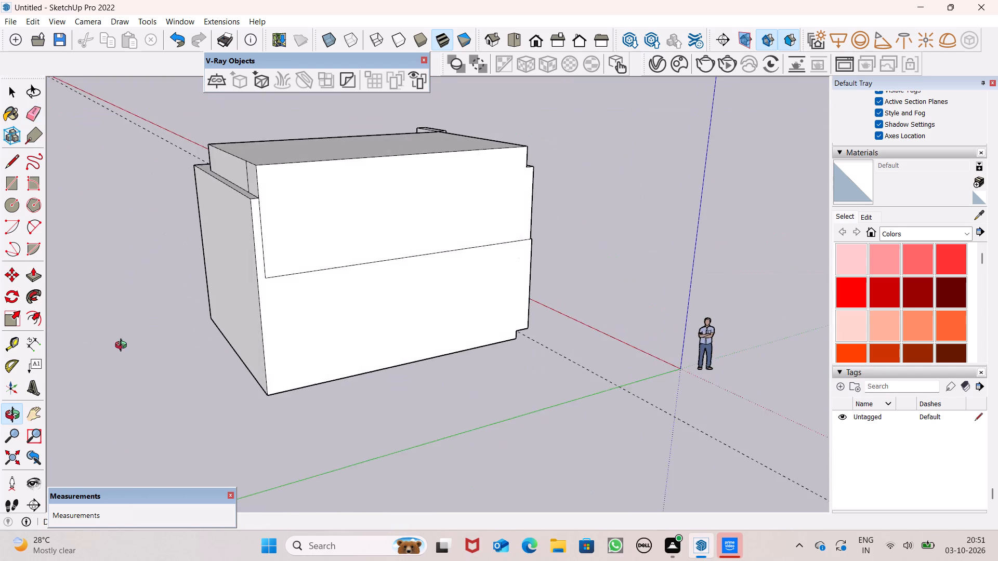
middle_click_drag(123, 346, 142, 364)
scroll(270, 284, "up", 1)
left_click_drag(314, 280, 318, 301)
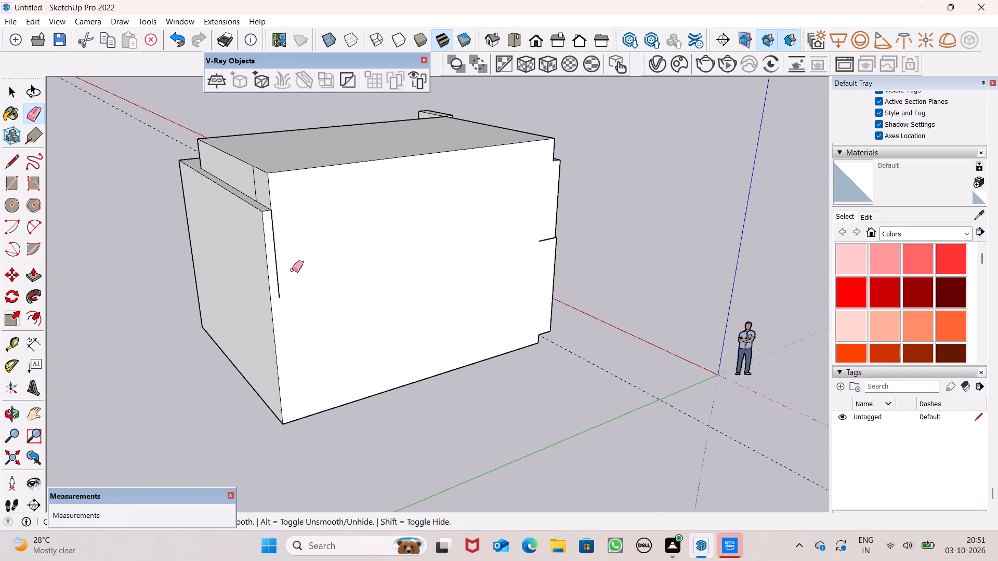
left_click_drag(288, 264, 276, 270)
scroll(179, 171, "up", 7)
left_click_drag(369, 202, 356, 200)
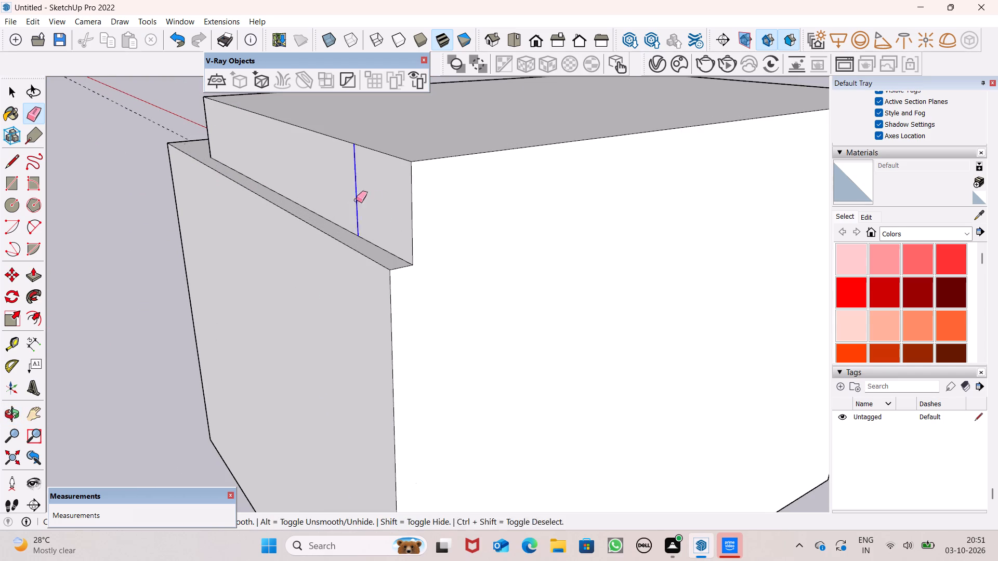
left_click_drag(356, 200, 351, 198)
Draw a vertical line about 8' 2 7/8" long on the plain side wall, from the lattice frame's top inner corner to the leftover floor line.
scroll(359, 333, "down", 14)
middle_click_drag(503, 308, 100, 236)
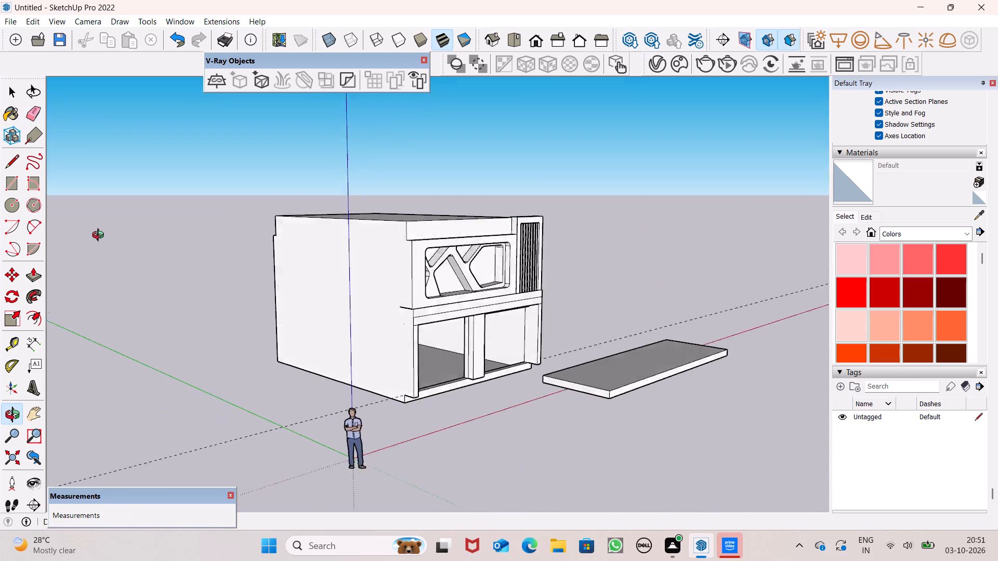
middle_click_drag(100, 236, 87, 233)
scroll(410, 288, "up", 10)
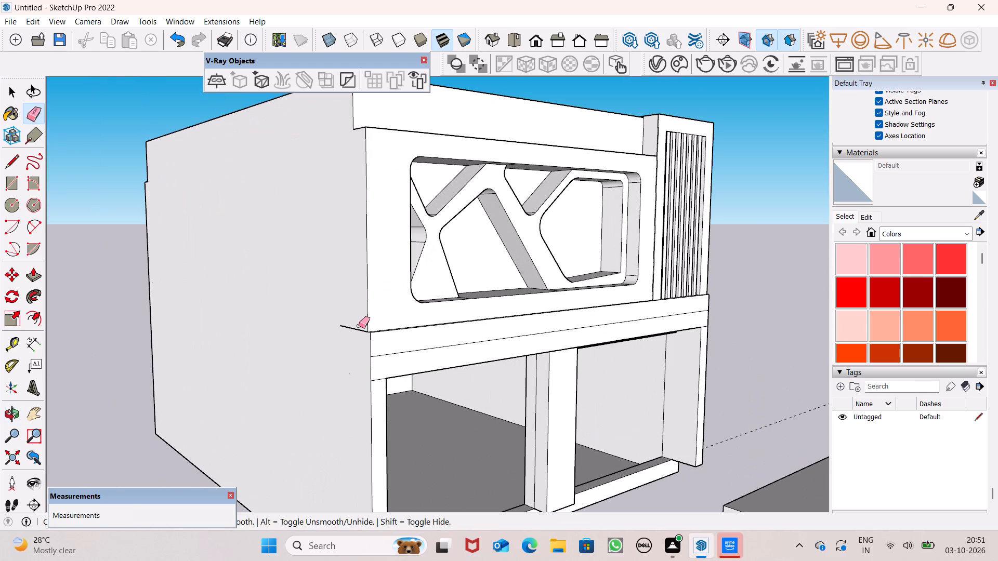
scroll(359, 326, "down", 7)
middle_click_drag(387, 332, 509, 431)
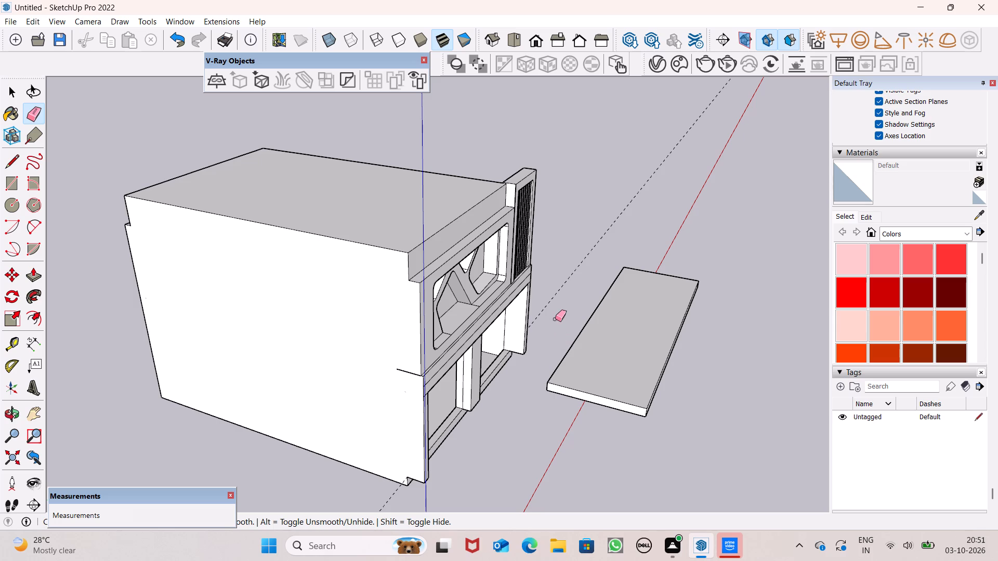
scroll(388, 370, "down", 1)
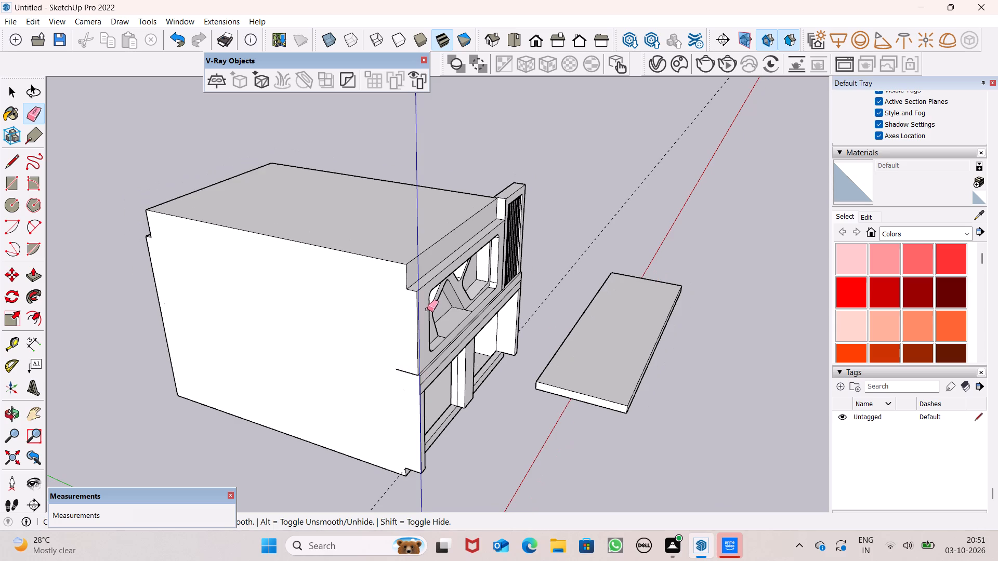
key("space")
middle_click_drag(422, 314, 512, 307)
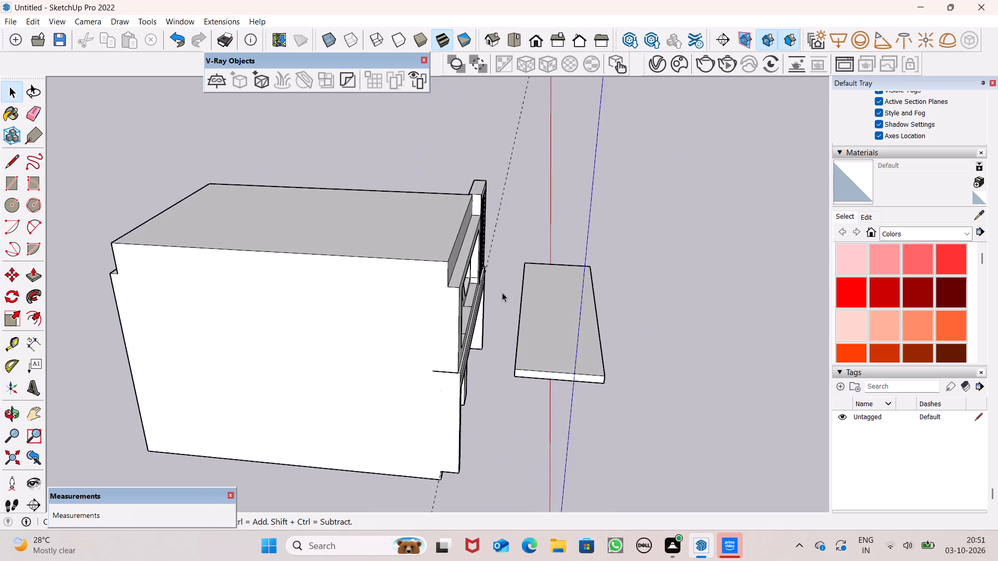
scroll(463, 292, "up", 2)
left_click(11, 168)
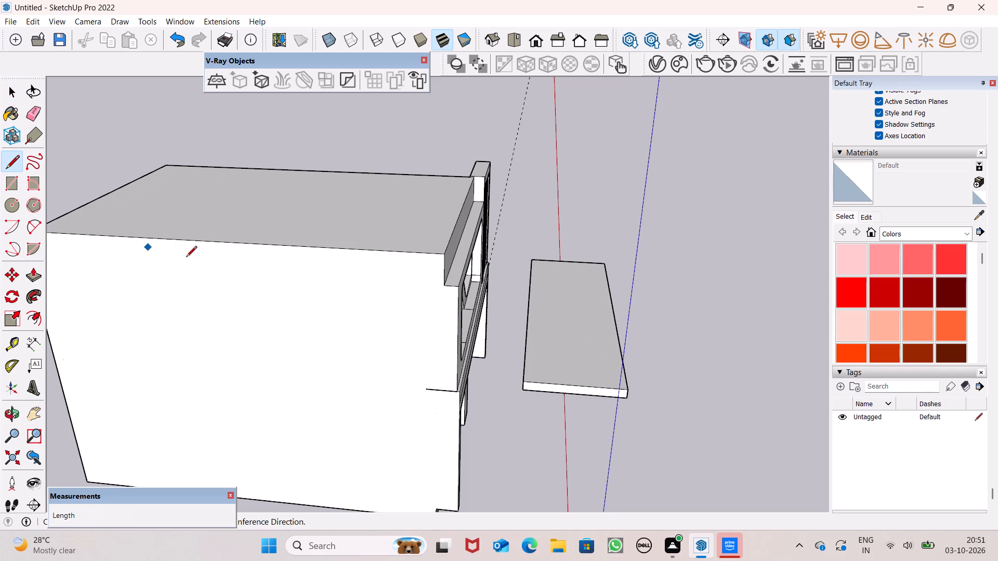
left_click(443, 286)
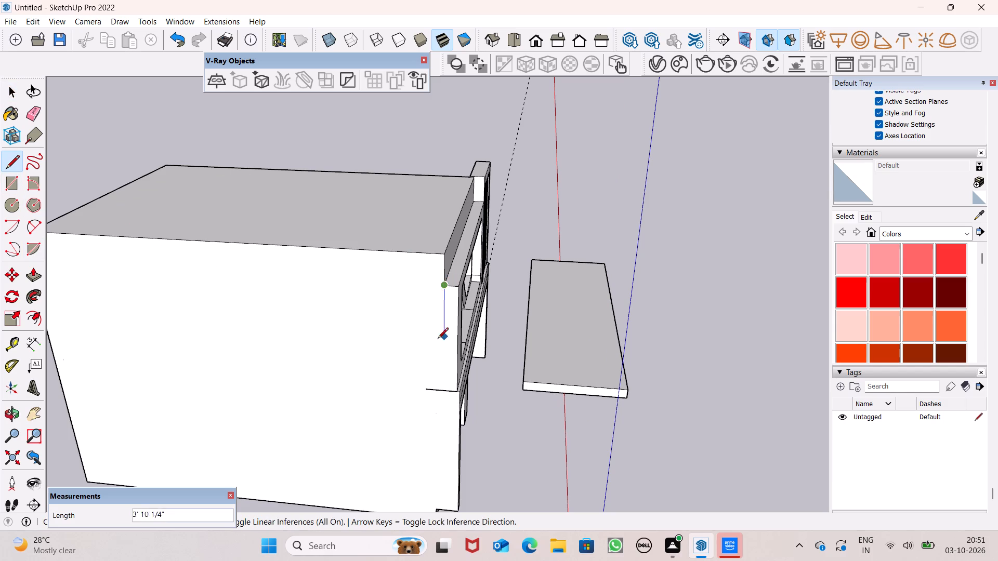
left_click(437, 390)
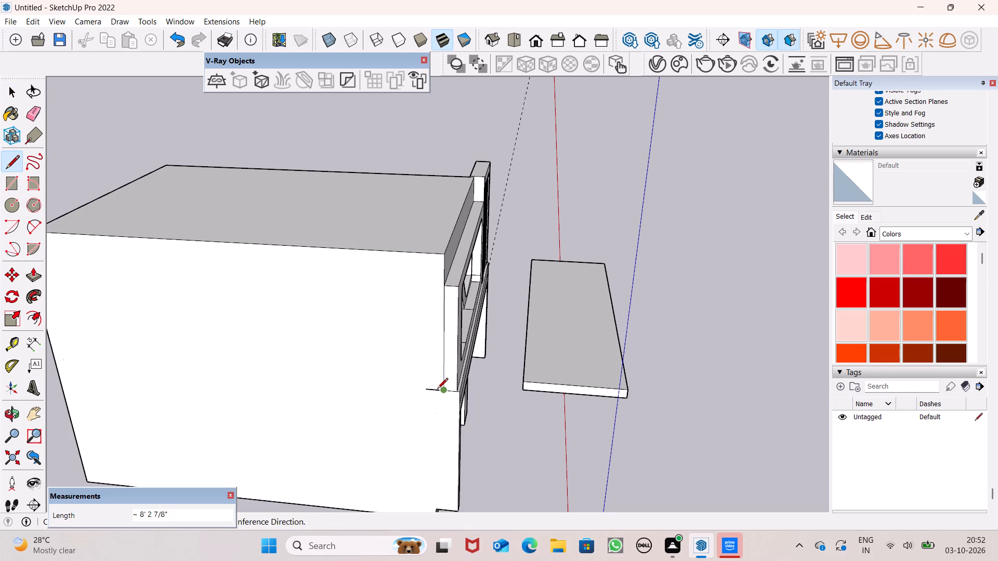
key("space")
Erase the leftover floor-line stub that extends past the new vertical line on the plain side wall.
middle_click_drag(513, 305, 284, 392)
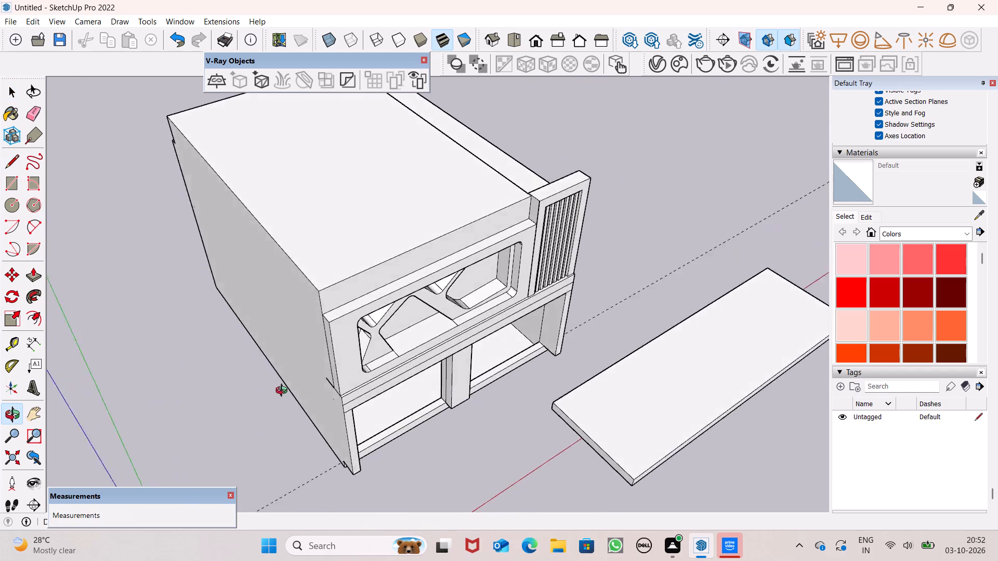
middle_click_drag(284, 392, 248, 386)
scroll(316, 340, "up", 2)
middle_click_drag(323, 352, 477, 249)
scroll(477, 249, "up", 1)
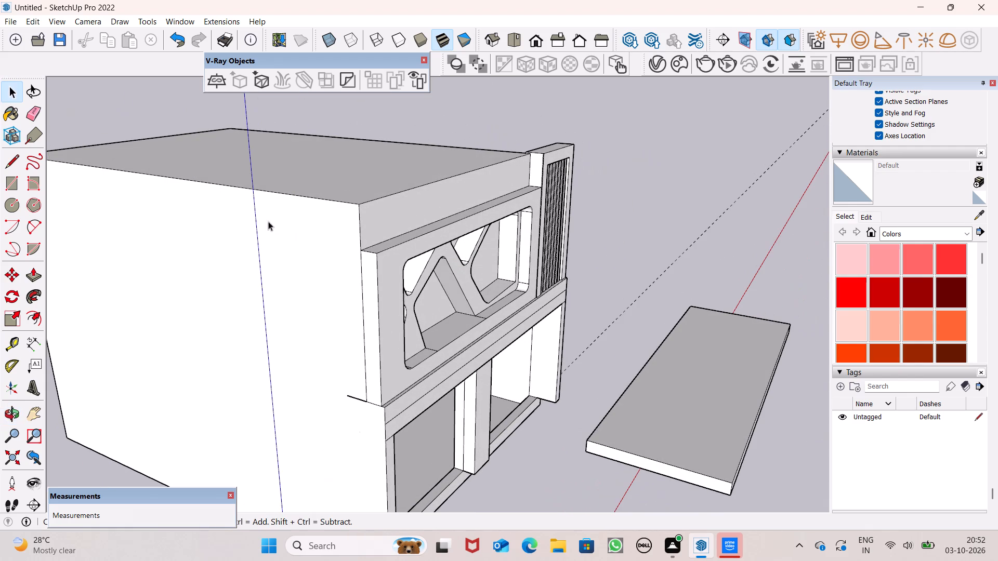
left_click(34, 113)
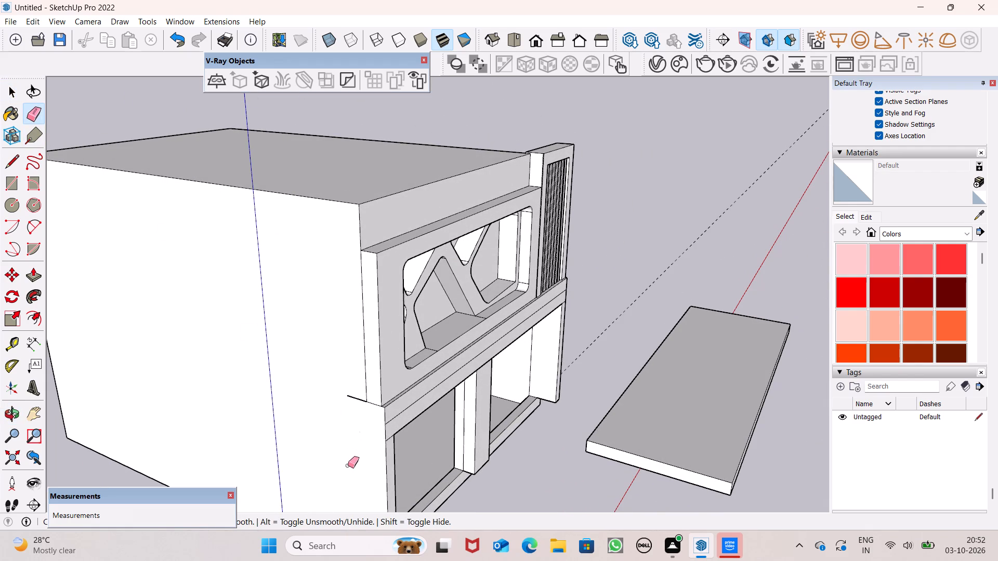
left_click(346, 400)
left_click_drag(346, 394, 344, 408)
scroll(261, 380, "down", 1)
key("space")
Draw a line about 29' 9 5/8" long across the main roof from its rear edge to its front edge, near the plain side wall.
scroll(261, 380, "down", 4)
middle_click_drag(320, 392, 110, 382)
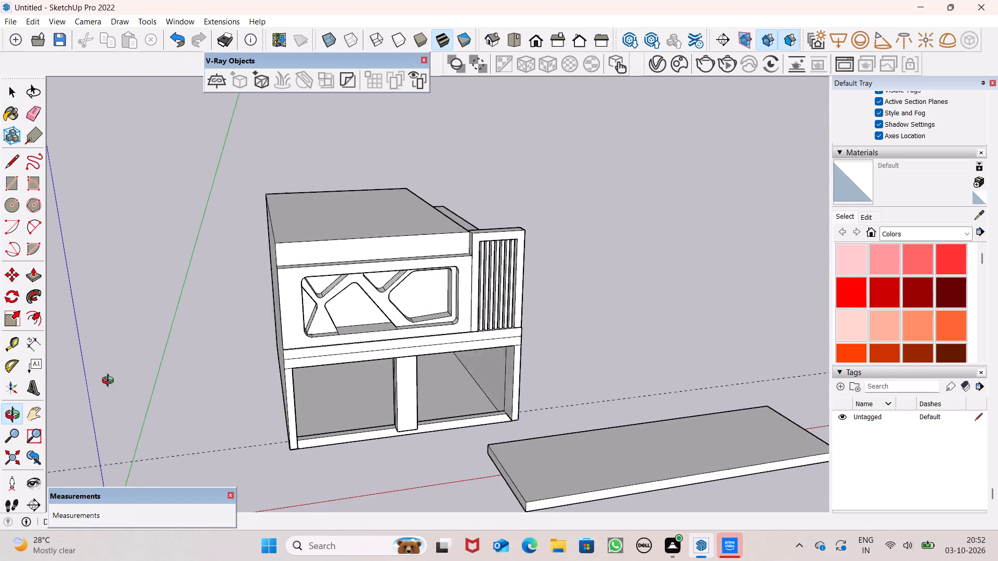
middle_click_drag(110, 382, 86, 383)
scroll(659, 54, "up", 1)
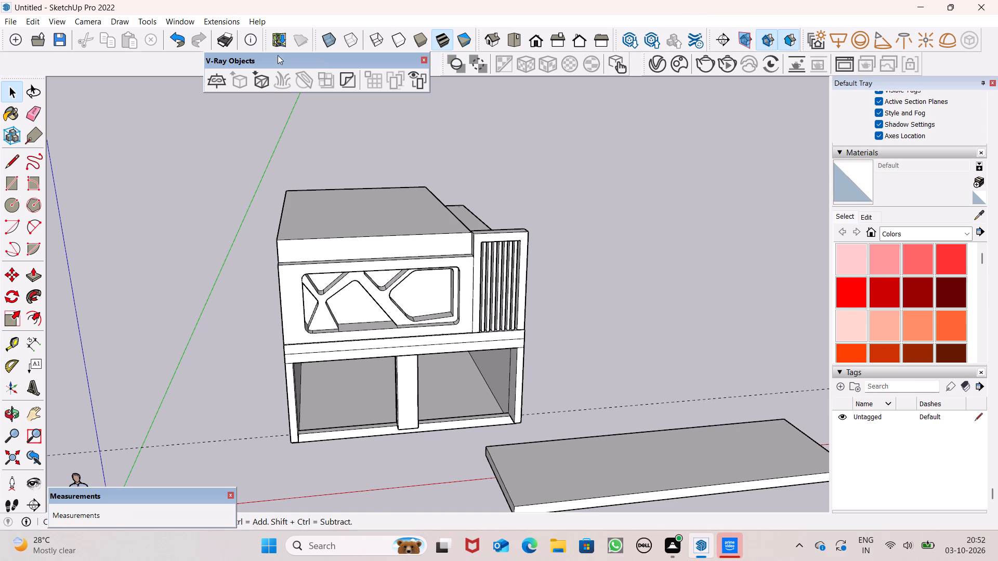
scroll(308, 10, "up", 2)
middle_click_drag(314, 187, 284, 308)
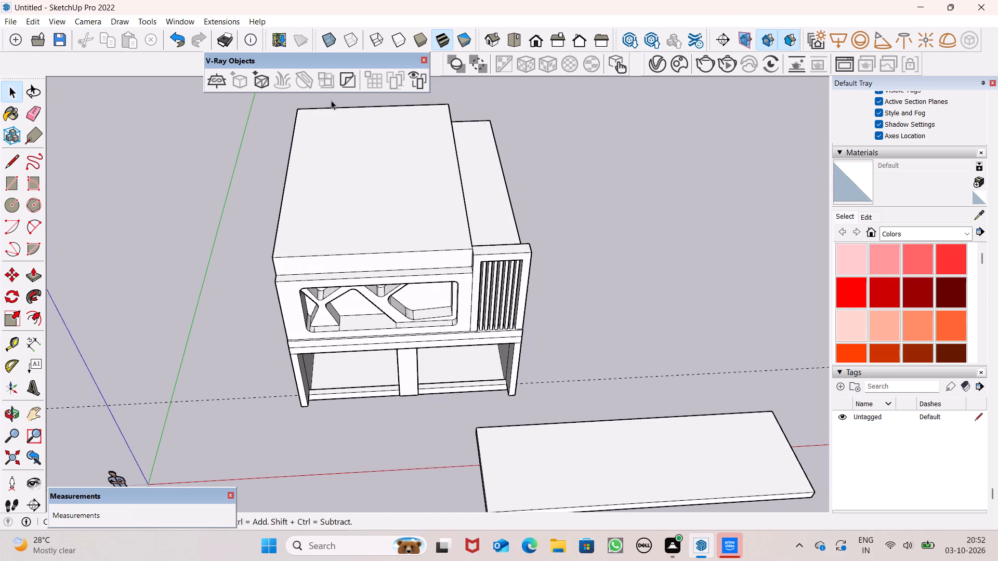
scroll(325, 115, "up", 5)
scroll(323, 146, "down", 6)
scroll(329, 130, "up", 3)
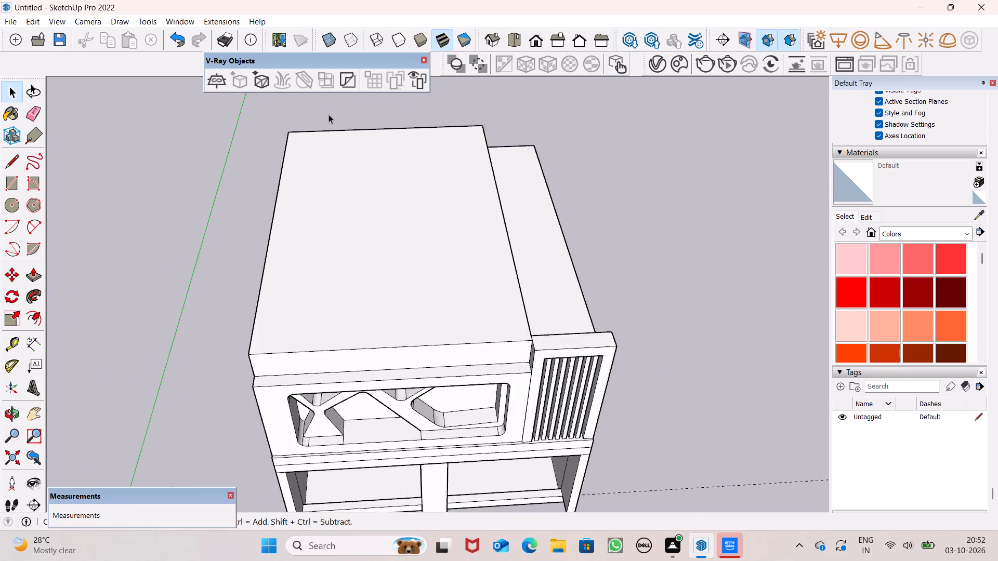
scroll(329, 114, "up", 2)
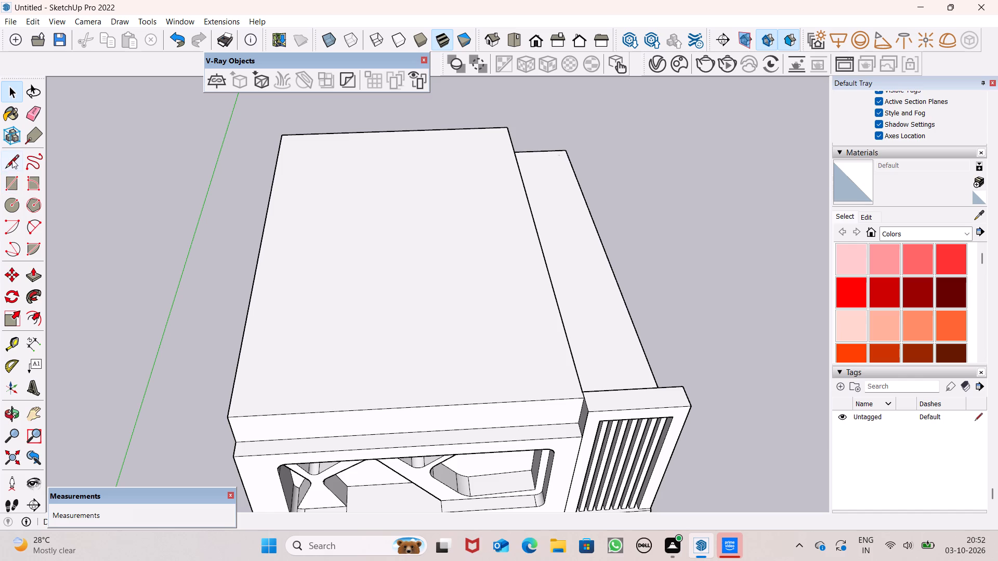
left_click(12, 159)
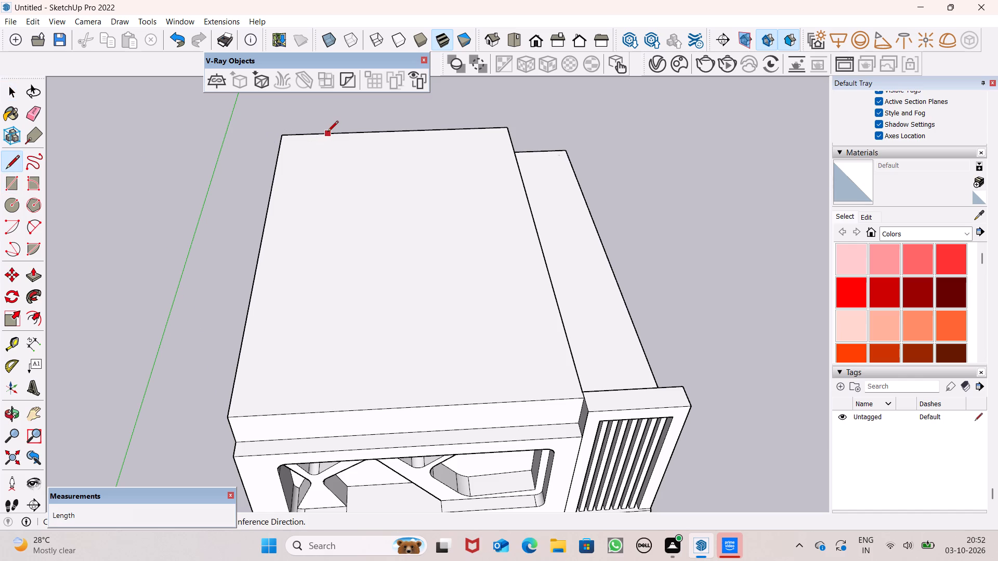
left_click(328, 133)
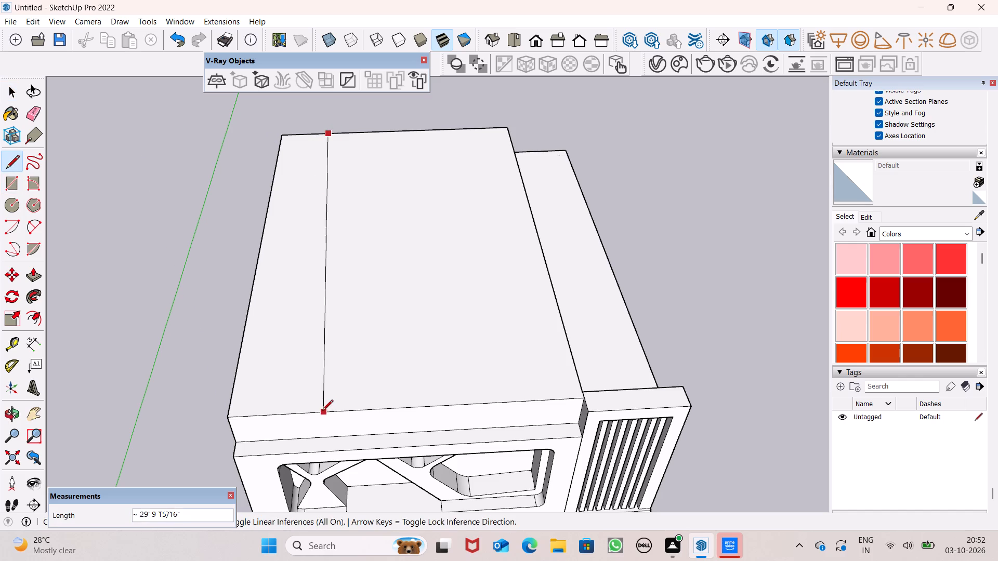
left_click(303, 413)
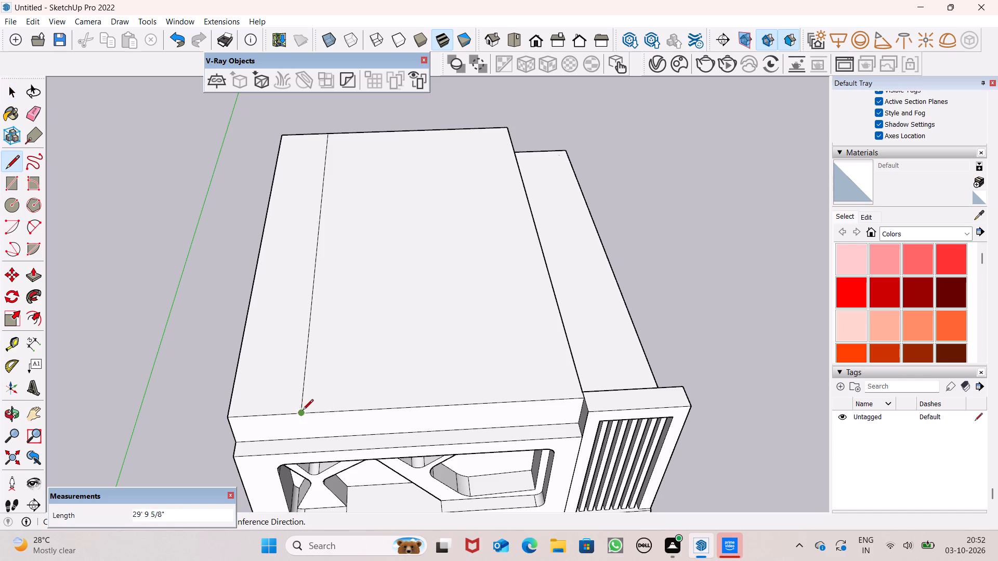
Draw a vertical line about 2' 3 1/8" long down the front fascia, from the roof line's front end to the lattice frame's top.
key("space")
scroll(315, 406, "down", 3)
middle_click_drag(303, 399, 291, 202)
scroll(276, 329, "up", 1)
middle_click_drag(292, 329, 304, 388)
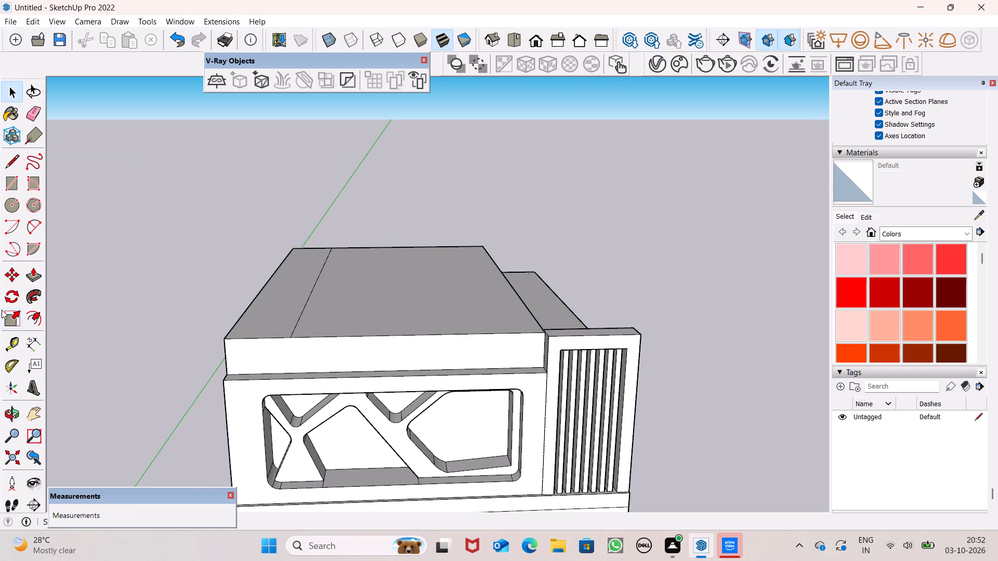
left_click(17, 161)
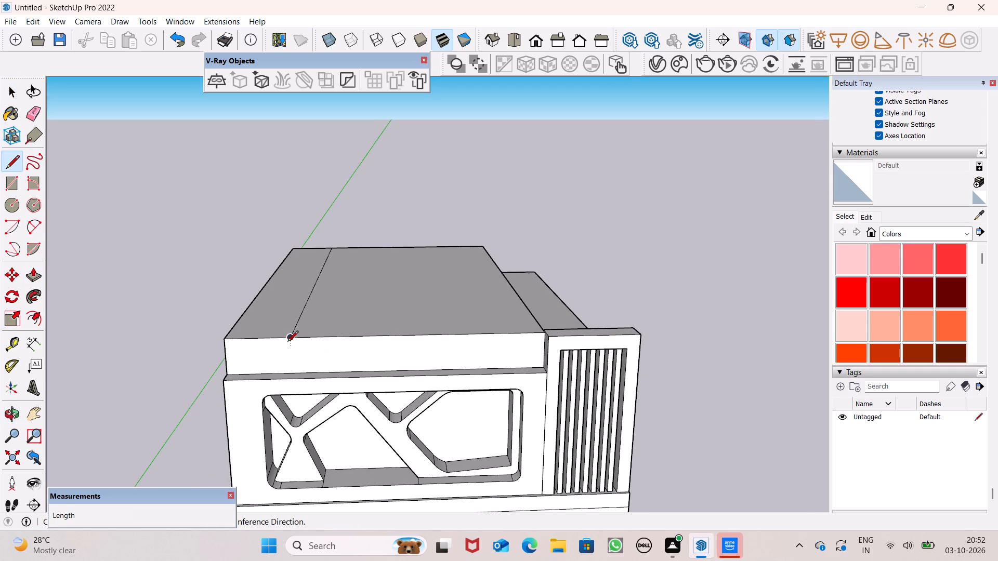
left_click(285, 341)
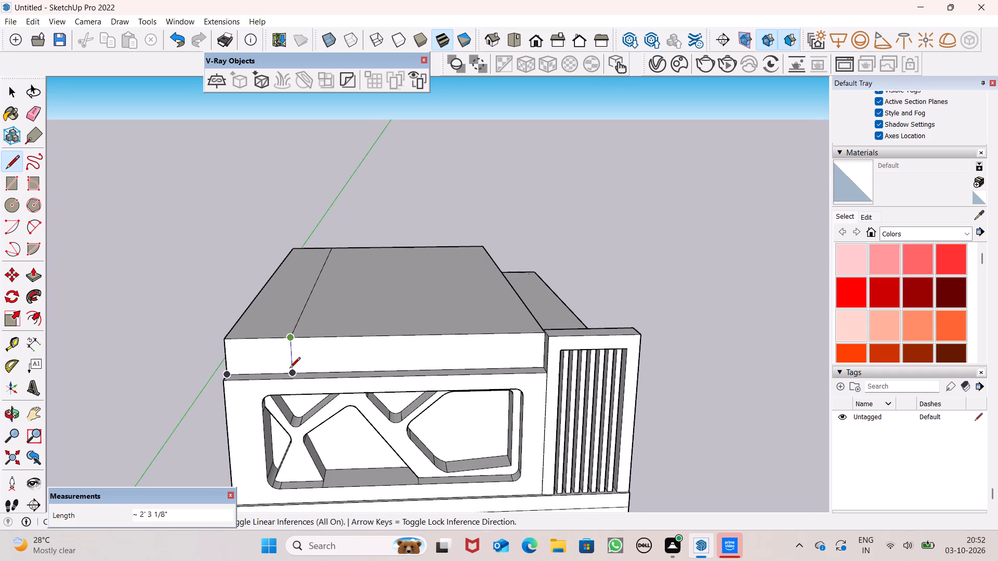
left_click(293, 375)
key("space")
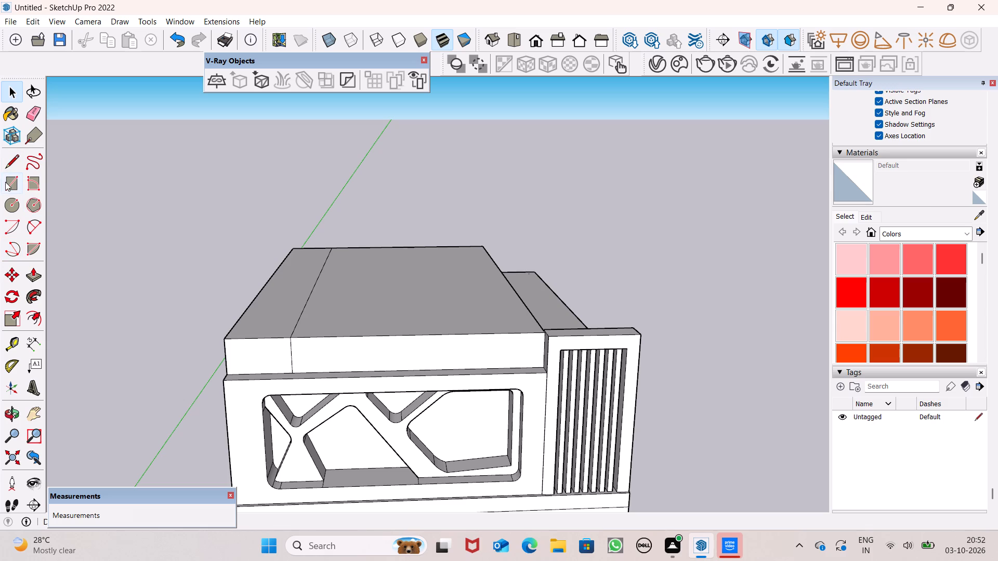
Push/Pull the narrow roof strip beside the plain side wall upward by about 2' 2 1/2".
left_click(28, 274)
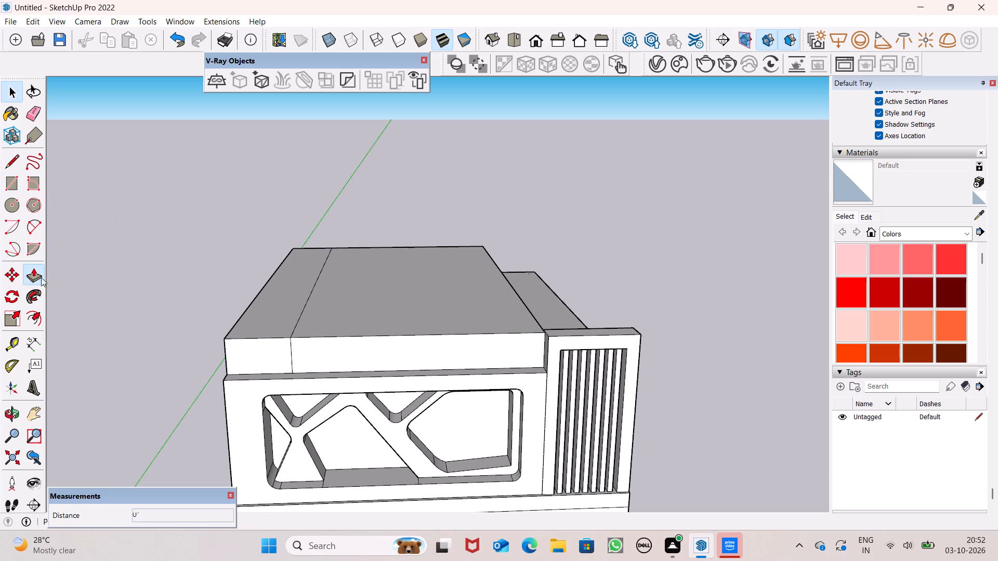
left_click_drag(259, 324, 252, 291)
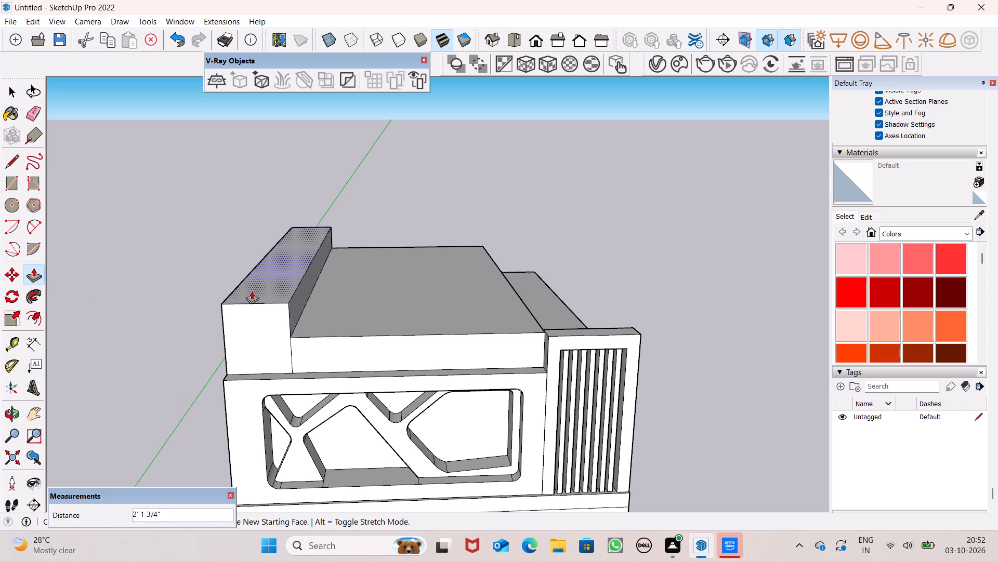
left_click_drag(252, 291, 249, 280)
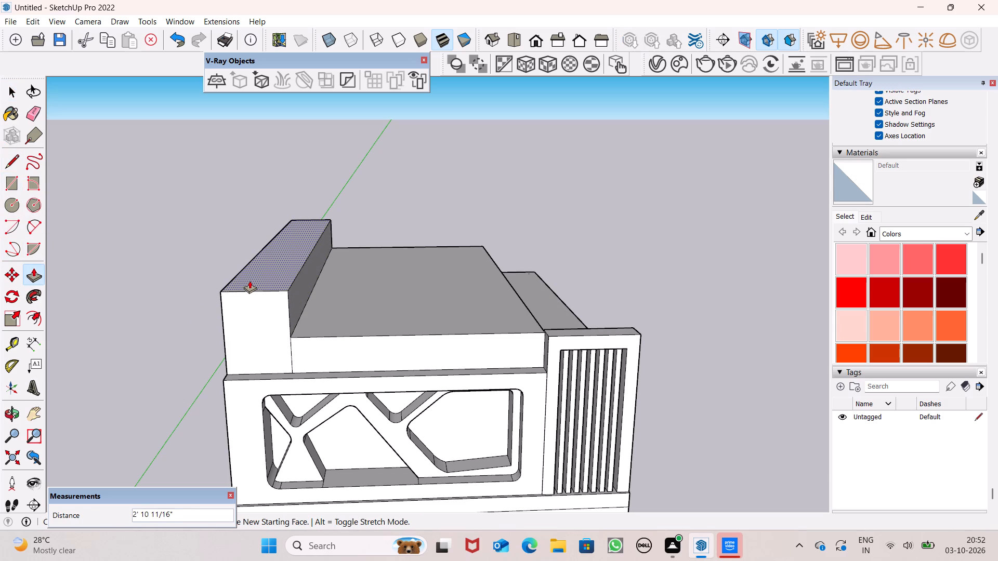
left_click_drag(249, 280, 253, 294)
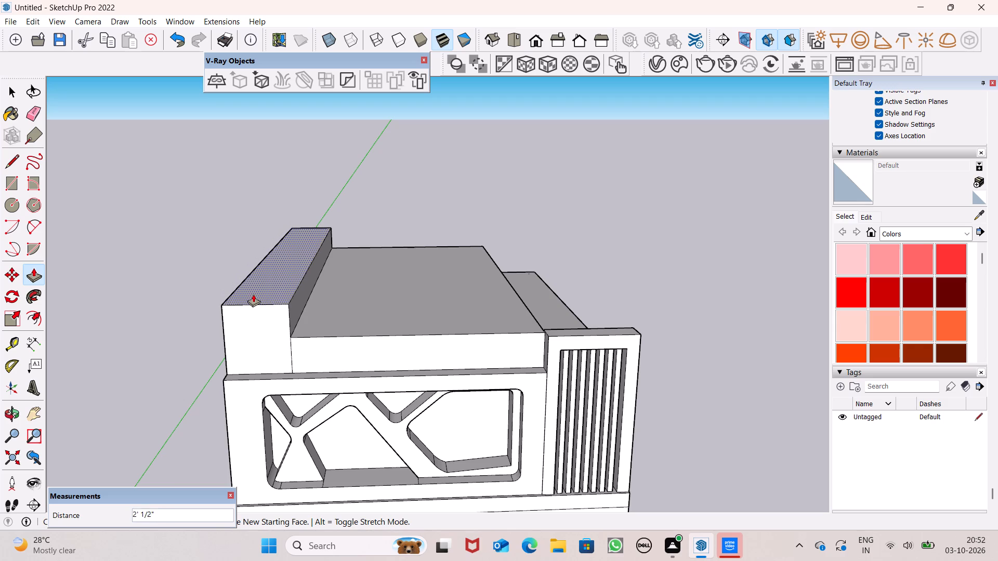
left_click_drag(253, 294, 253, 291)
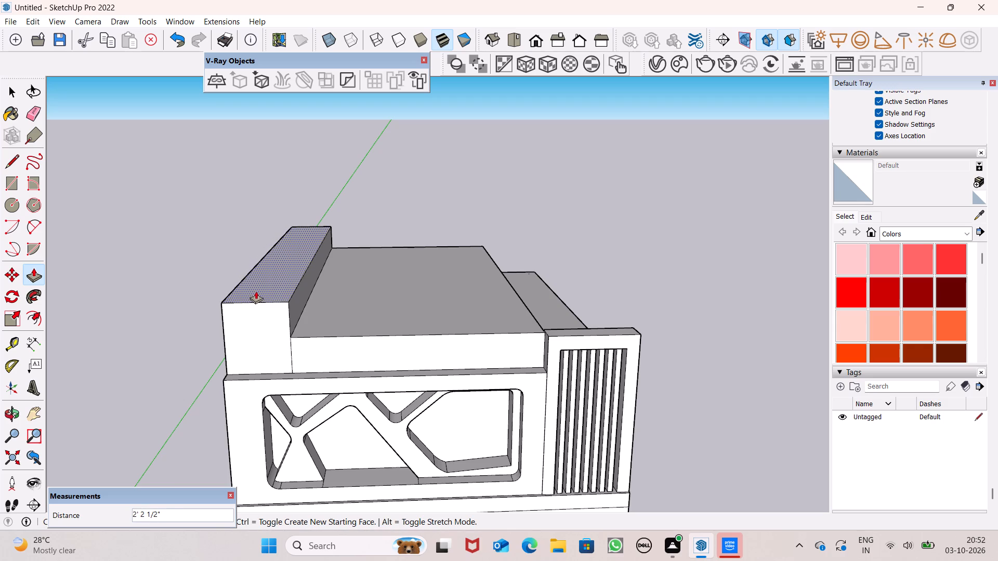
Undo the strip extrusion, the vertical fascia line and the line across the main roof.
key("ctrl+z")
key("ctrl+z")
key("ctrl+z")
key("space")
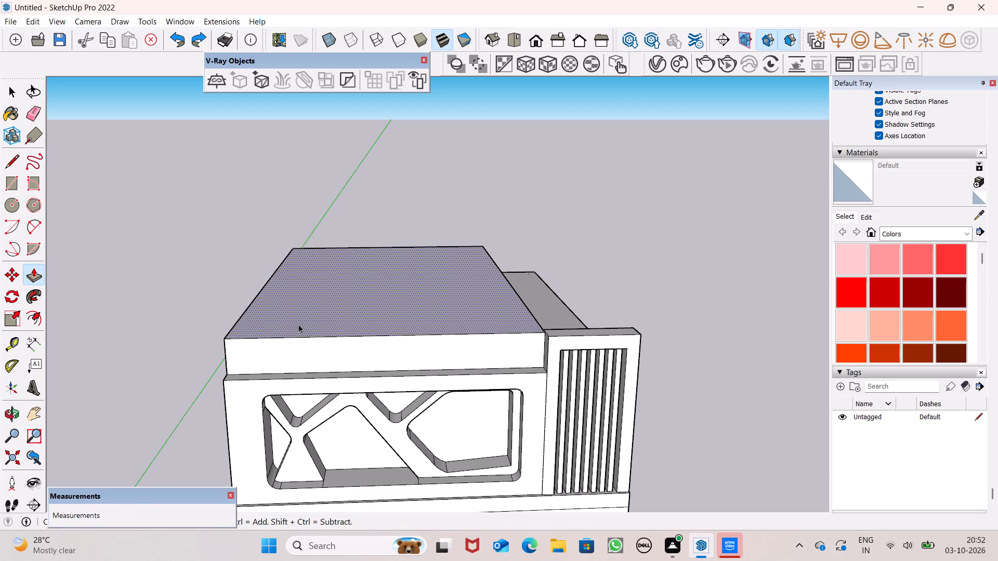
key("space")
Place a guide line 3' in from the main roof's outer edge along the plain side wall, using the Tape Measure tool.
middle_click_drag(315, 354, 307, 536)
scroll(297, 393, "down", 7)
middle_click_drag(293, 296, 300, 357)
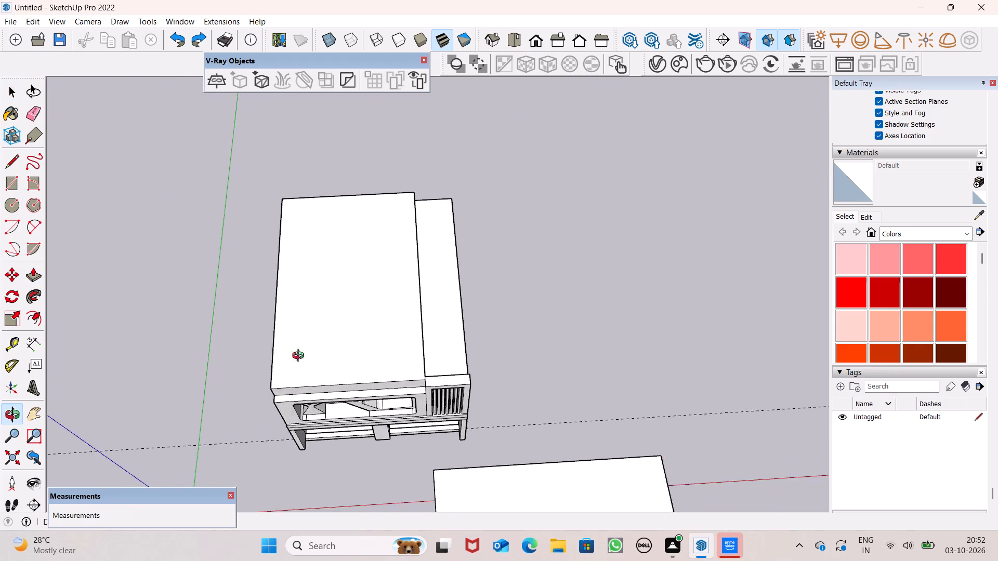
middle_click_drag(300, 357, 294, 386)
left_click(12, 336)
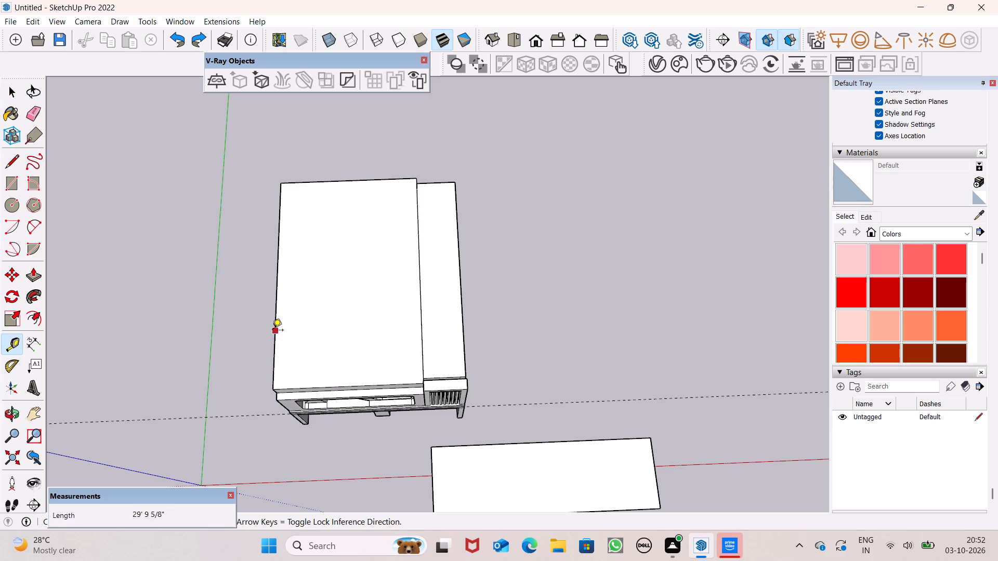
left_click(272, 331)
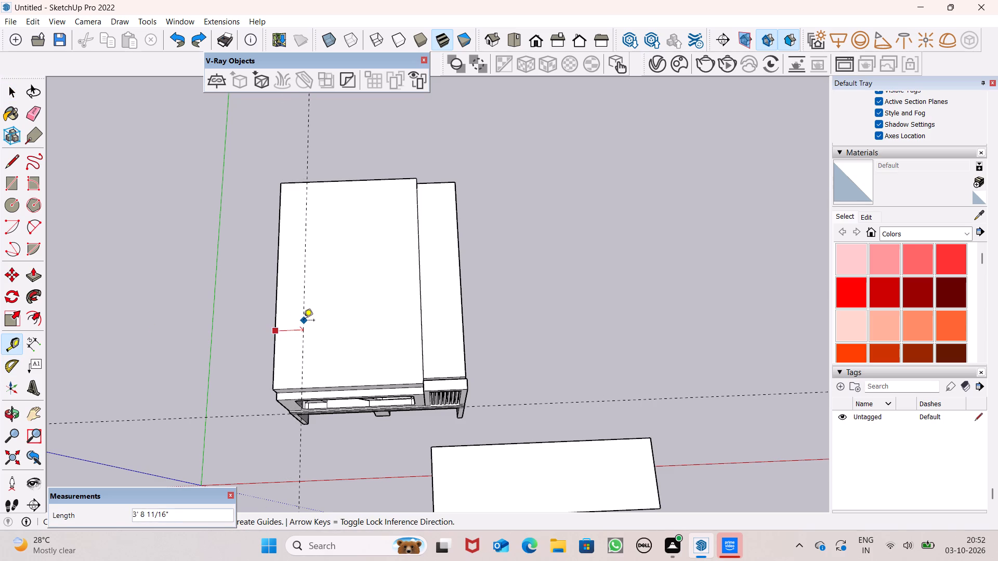
type("3'")
key("Return")
key("space")
Draw a line across the main roof along the guide, from its rear edge to its front edge.
middle_click_drag(292, 396, 313, 242)
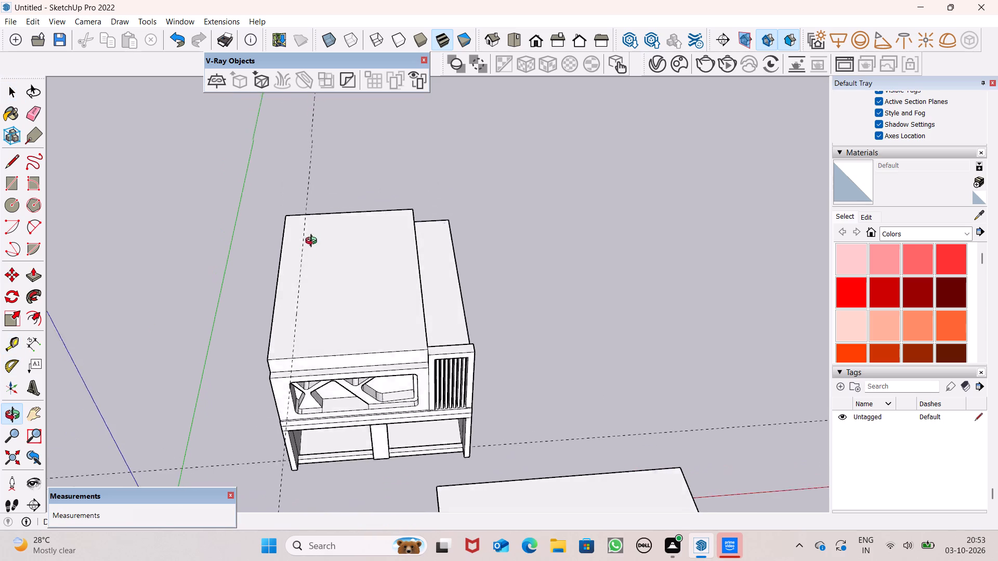
middle_click_drag(313, 242, 316, 233)
scroll(316, 229, "up", 6)
scroll(295, 245, "down", 5)
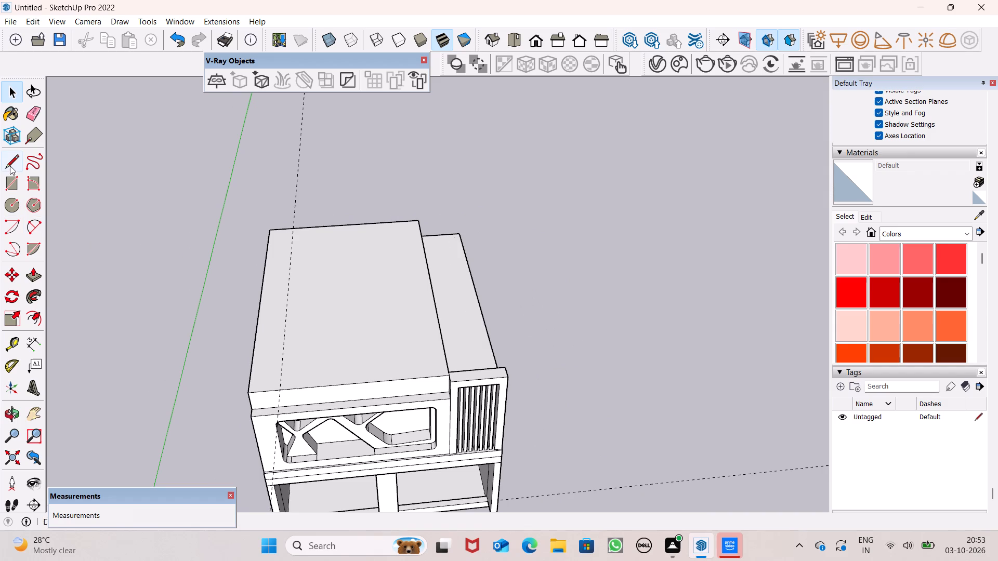
left_click(10, 166)
left_click(295, 230)
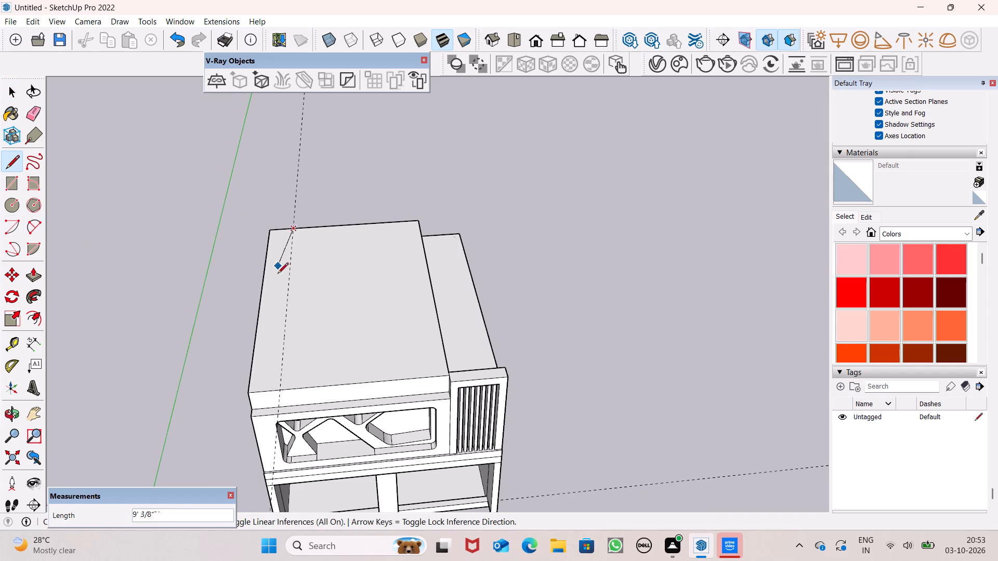
left_click(281, 391)
key("space")
Draw a vertical line down the front fascia, from the roof line's front end to the lattice frame's top.
scroll(304, 321, "down", 5)
middle_click_drag(310, 356, 323, 241)
scroll(288, 350, "up", 8)
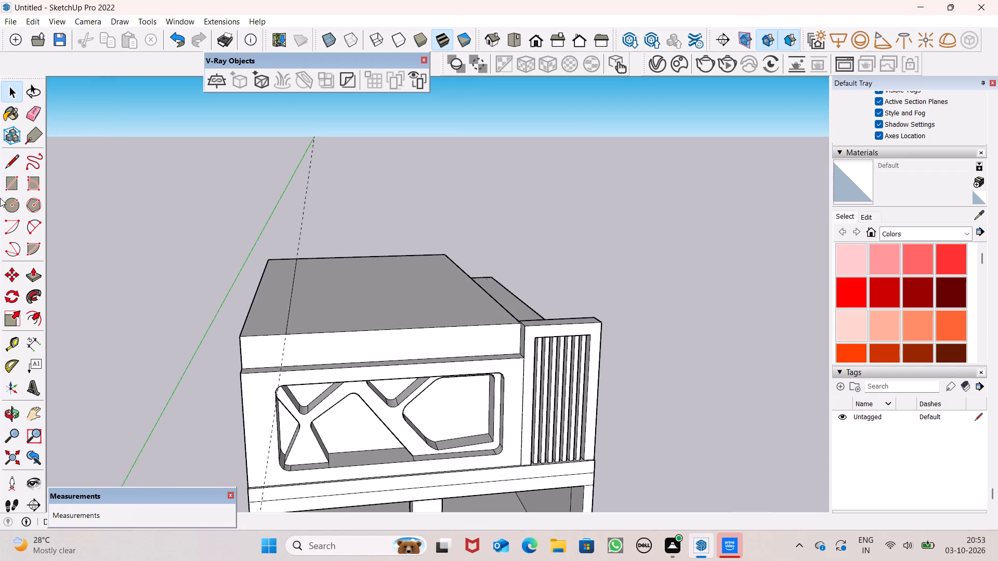
left_click(8, 161)
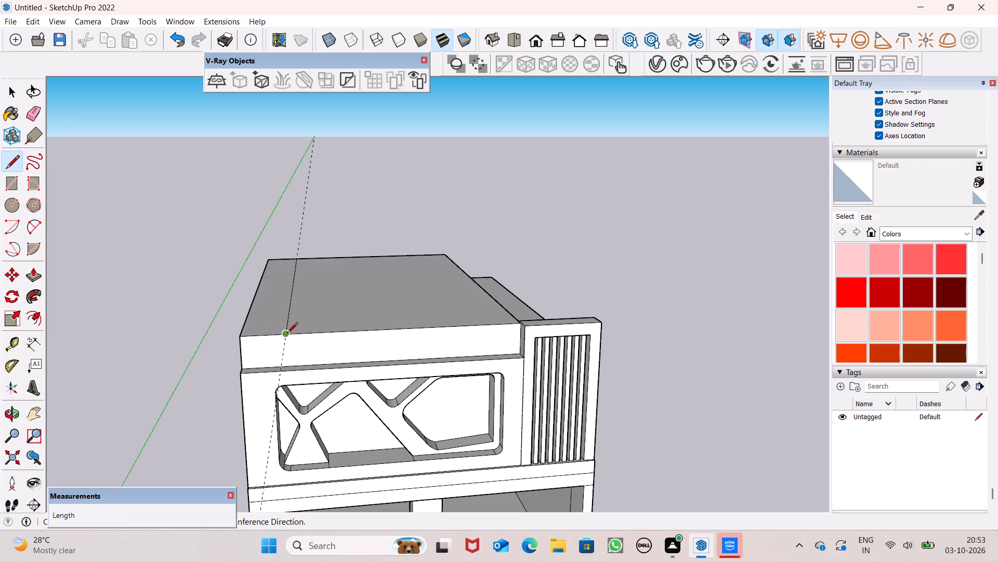
left_click(287, 334)
left_click(290, 366)
key("space")
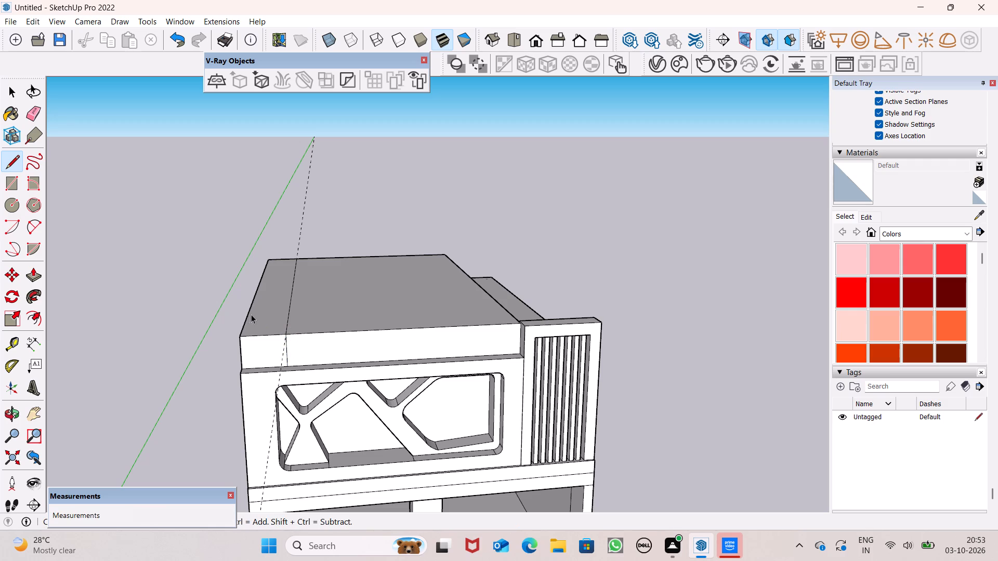
Erase the guide line running over the roof and down past the lattice frame.
left_click(32, 115)
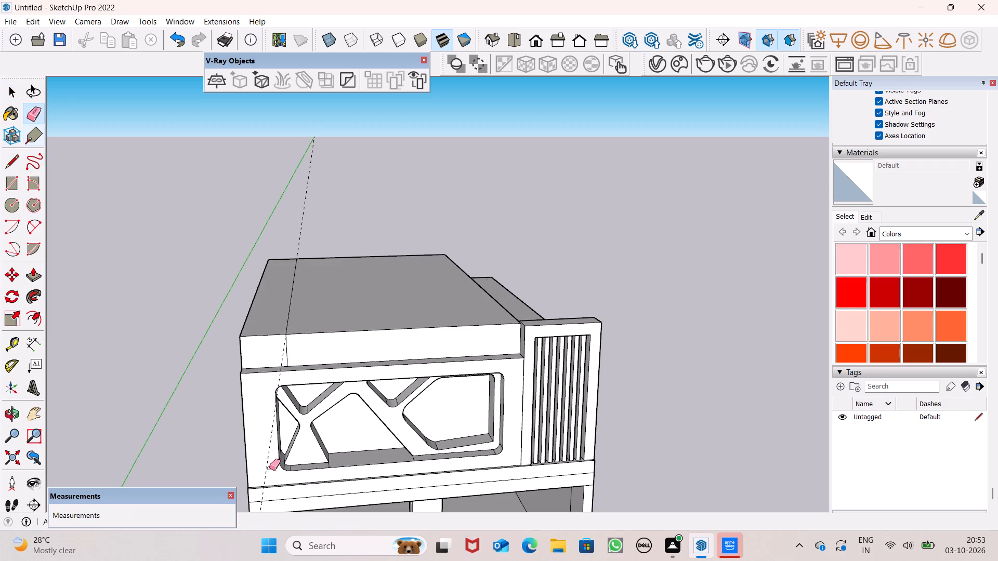
left_click_drag(270, 470, 260, 471)
key("space")
Push/Pull the narrow roof strip beside the plain side wall upward by about 2' 4 11/16".
scroll(218, 418, "down", 4)
scroll(231, 368, "up", 4)
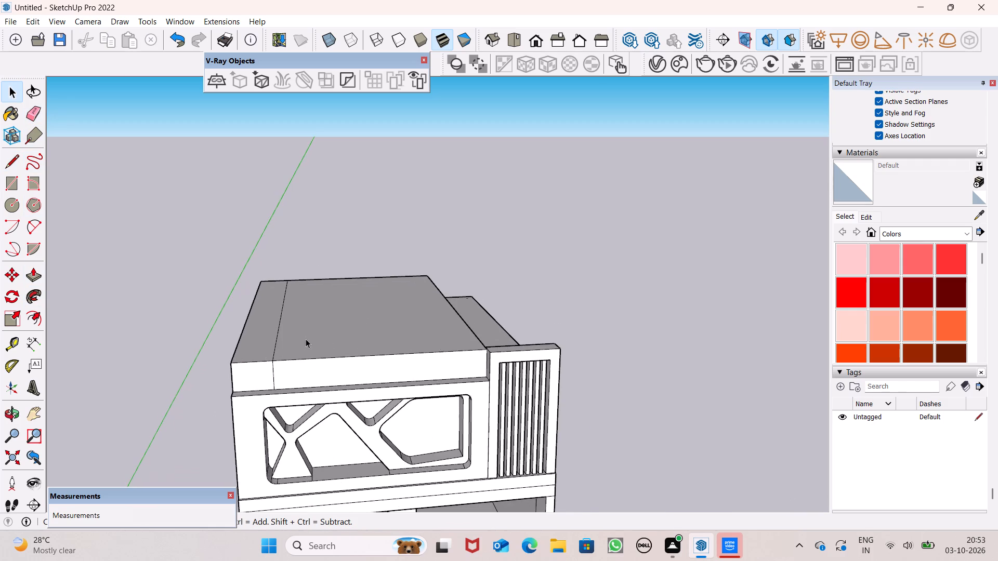
middle_click_drag(306, 339, 306, 456)
scroll(290, 341, "down", 3)
left_click(33, 275)
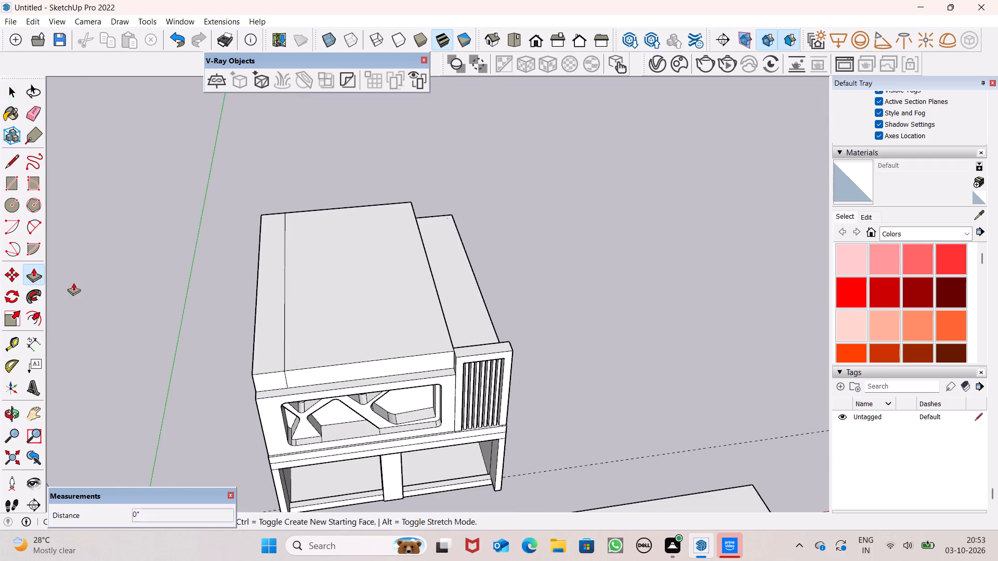
scroll(268, 357, "up", 1)
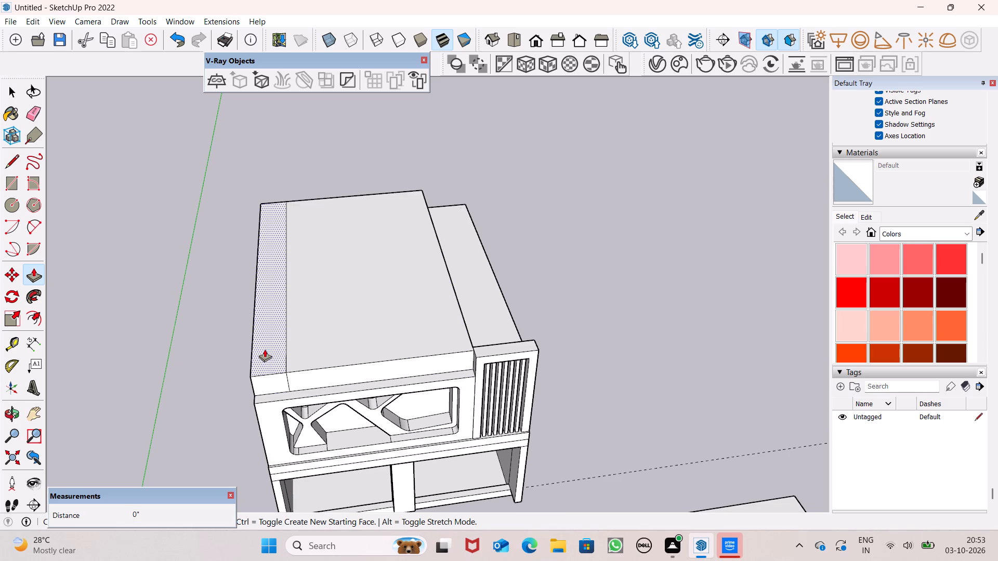
left_click_drag(266, 351, 260, 334)
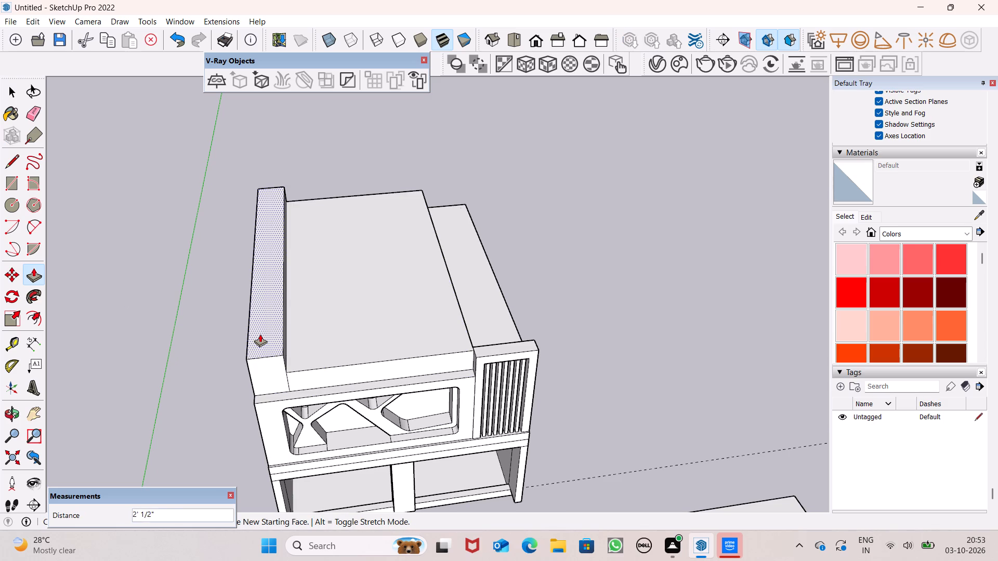
left_click_drag(260, 334, 259, 331)
Push/Pull the main roof face beside the raised edge strip slightly upward.
scroll(267, 332, "down", 6)
middle_click_drag(326, 357, 319, 288)
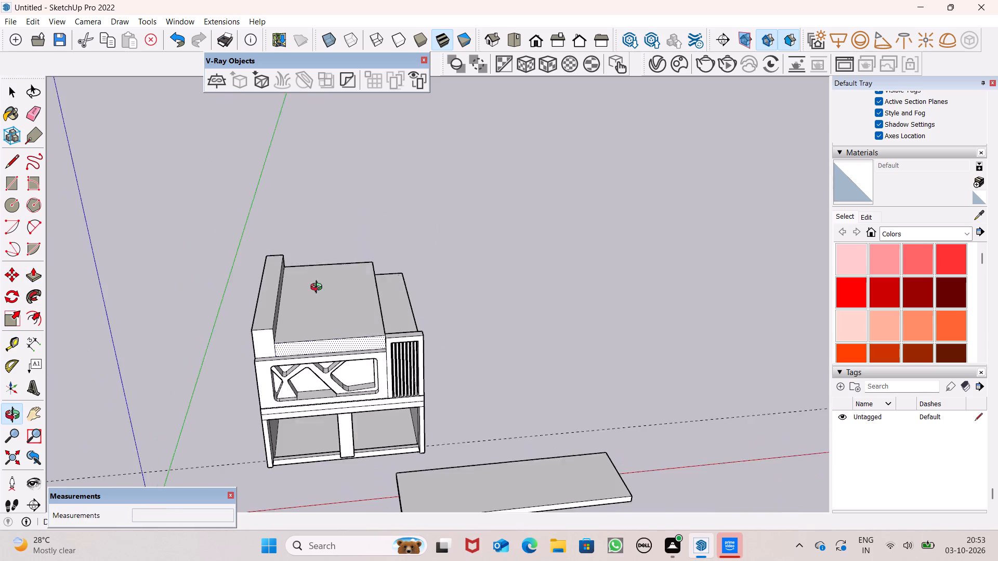
middle_click_drag(319, 288, 314, 254)
middle_click_drag(317, 351, 307, 222)
scroll(220, 258, "up", 5)
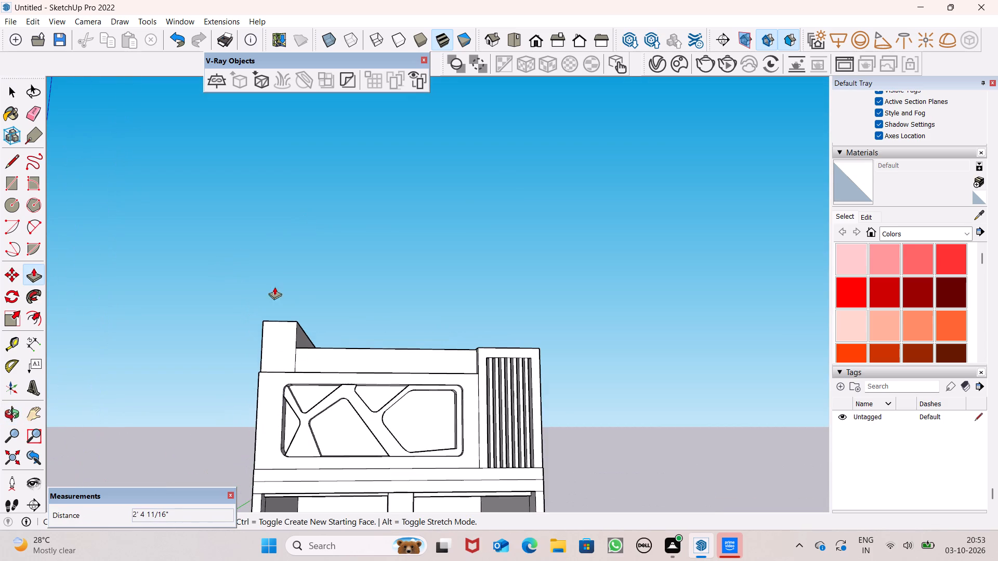
scroll(374, 346, "up", 4)
middle_click_drag(285, 339, 290, 413)
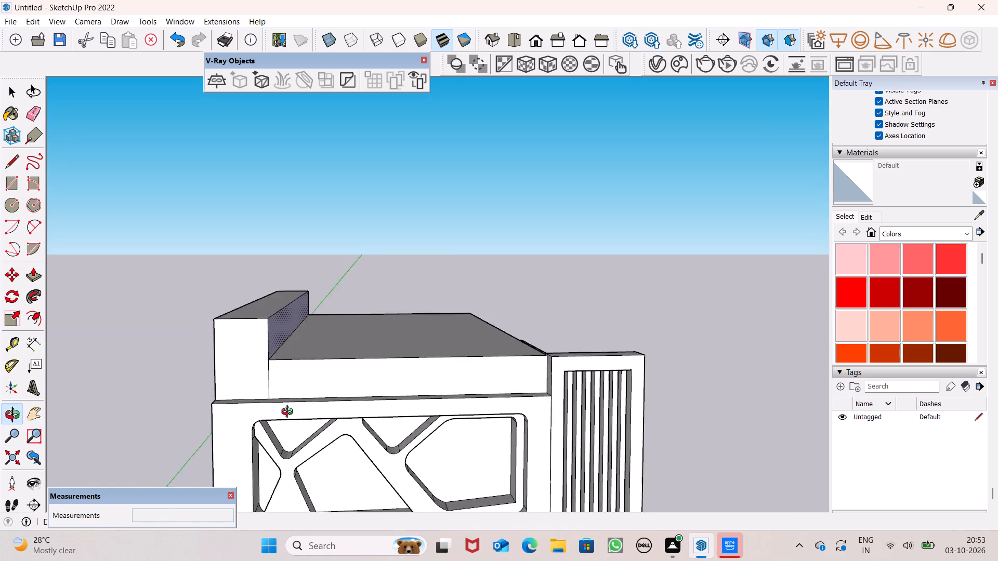
middle_click_drag(290, 413, 295, 430)
left_click_drag(304, 344, 298, 318)
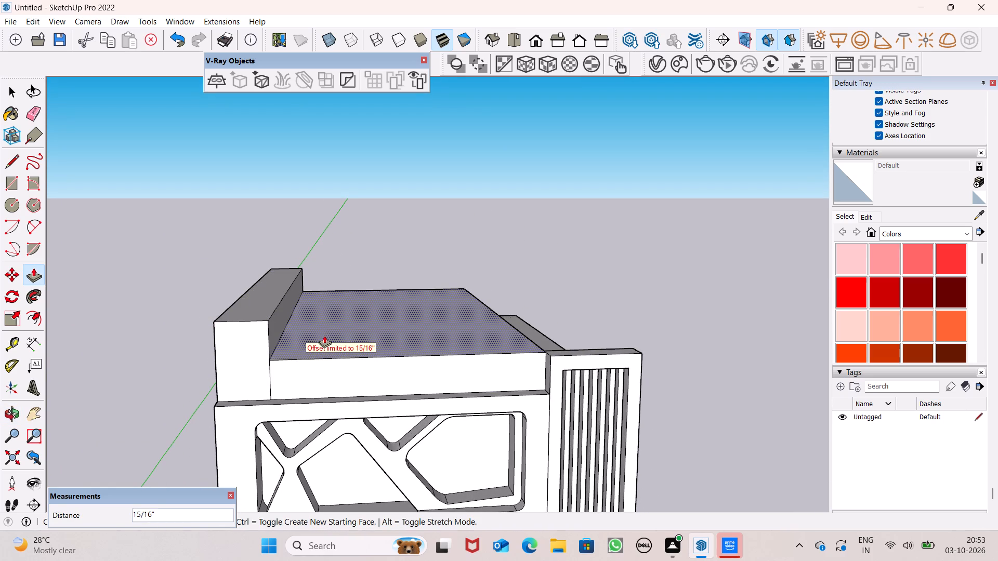
key("space")
key("space")
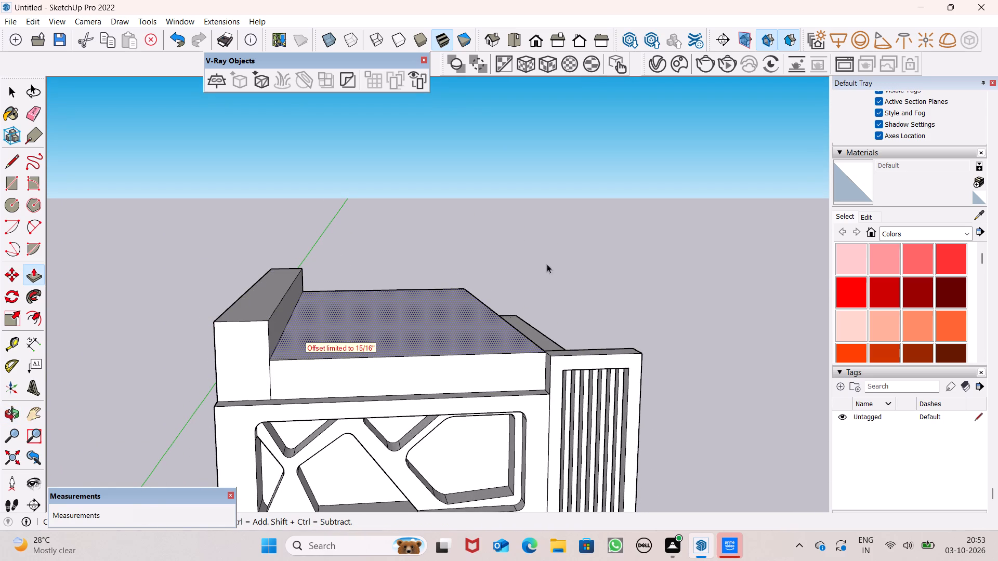
left_click(558, 256)
left_click(30, 278)
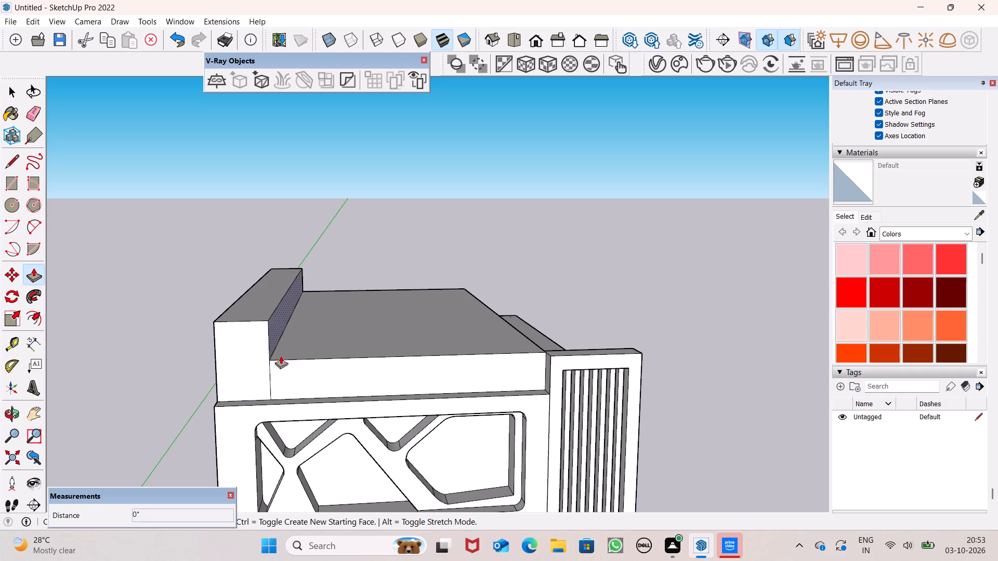
left_click_drag(302, 341, 298, 332)
key("space")
Inspect the raised roof strip, lattice frame and slatted corner frame from low, high and distant viewpoints.
scroll(304, 320, "down", 5)
middle_click_drag(304, 327, 316, 196)
scroll(303, 327, "up", 1)
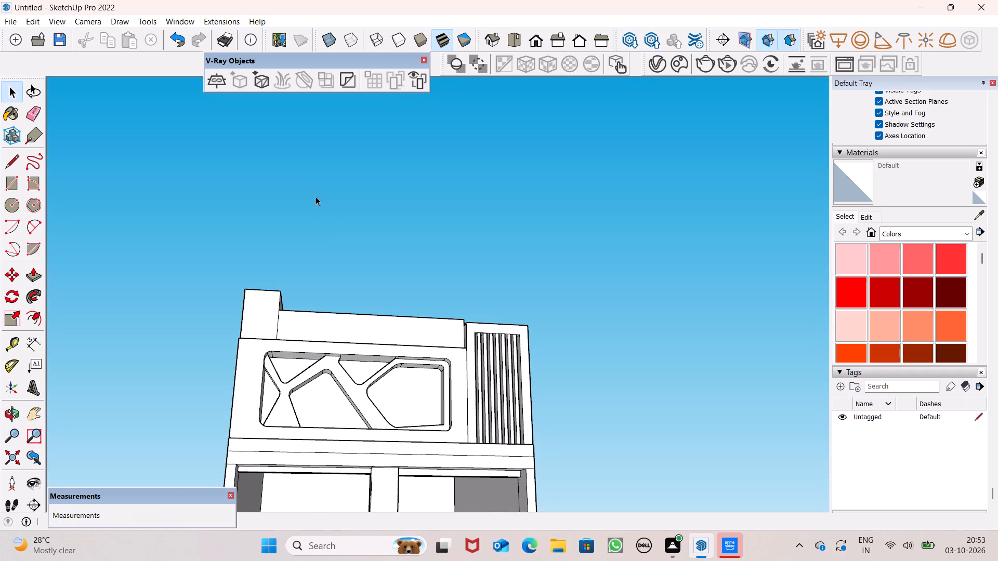
scroll(328, 226, "up", 1)
scroll(328, 227, "down", 5)
middle_click_drag(338, 251, 322, 384)
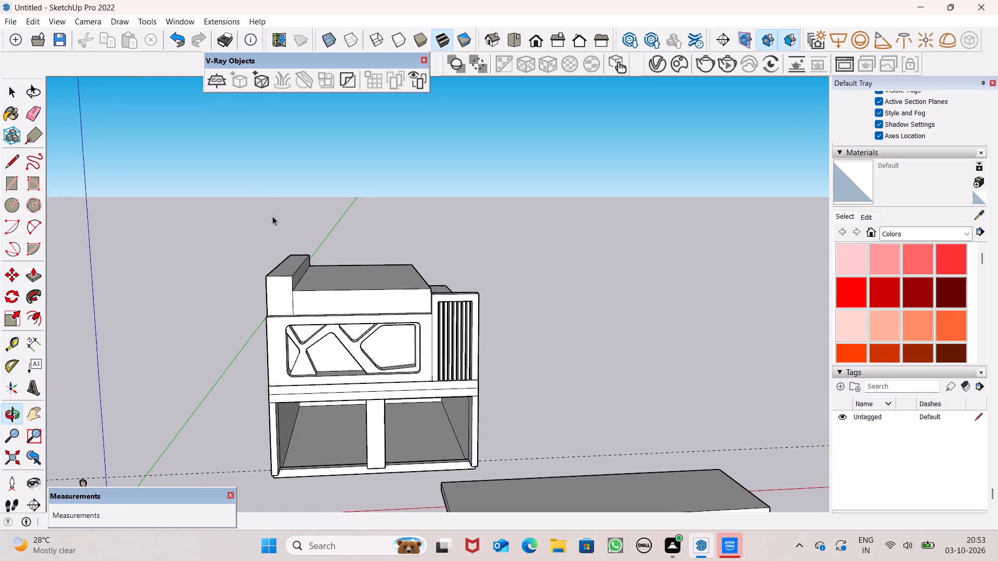
scroll(386, 268, "down", 6)
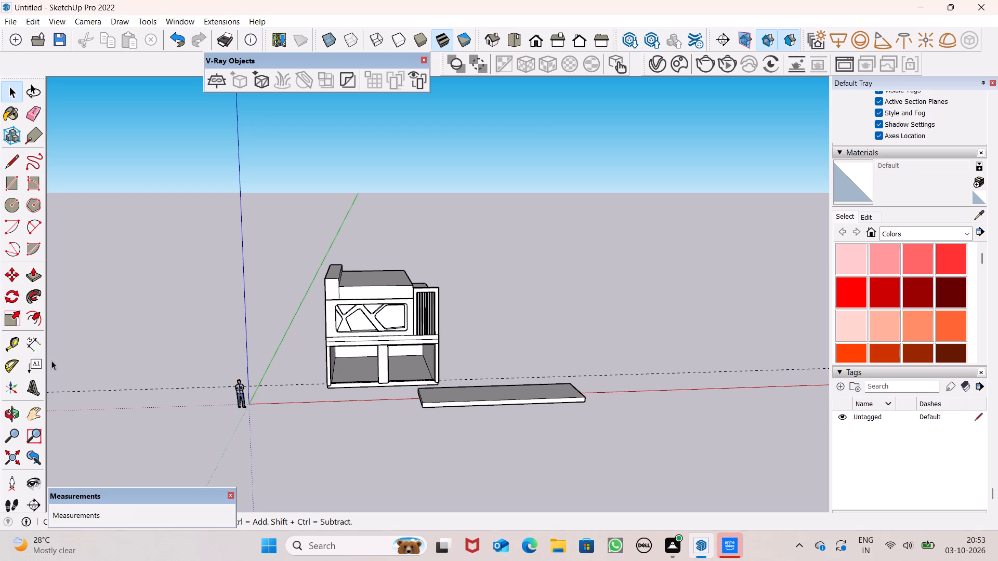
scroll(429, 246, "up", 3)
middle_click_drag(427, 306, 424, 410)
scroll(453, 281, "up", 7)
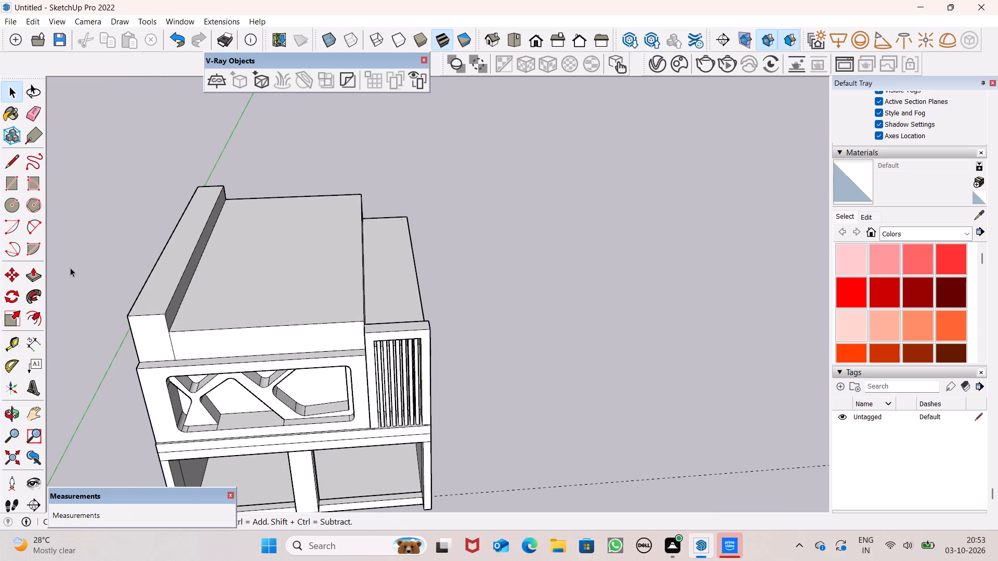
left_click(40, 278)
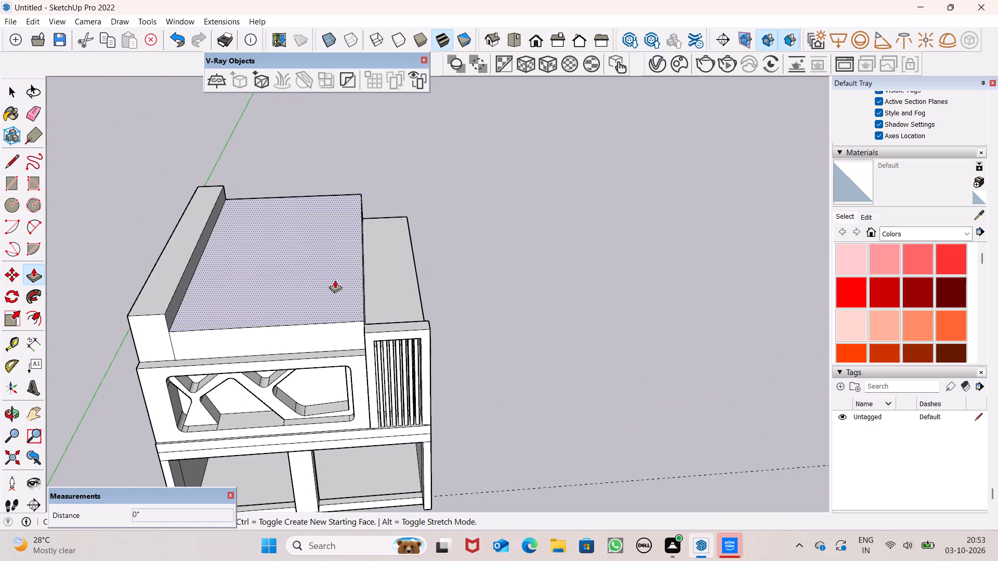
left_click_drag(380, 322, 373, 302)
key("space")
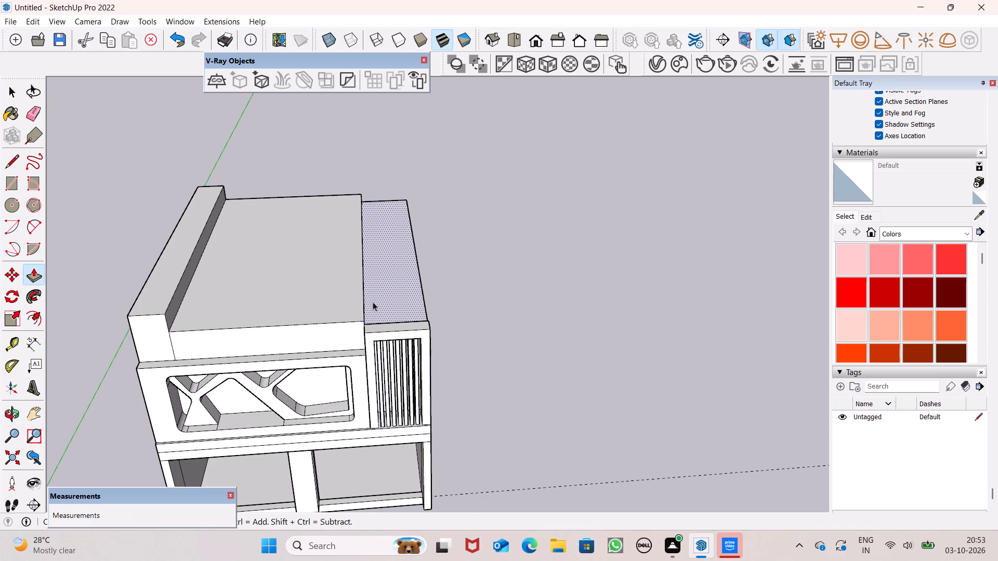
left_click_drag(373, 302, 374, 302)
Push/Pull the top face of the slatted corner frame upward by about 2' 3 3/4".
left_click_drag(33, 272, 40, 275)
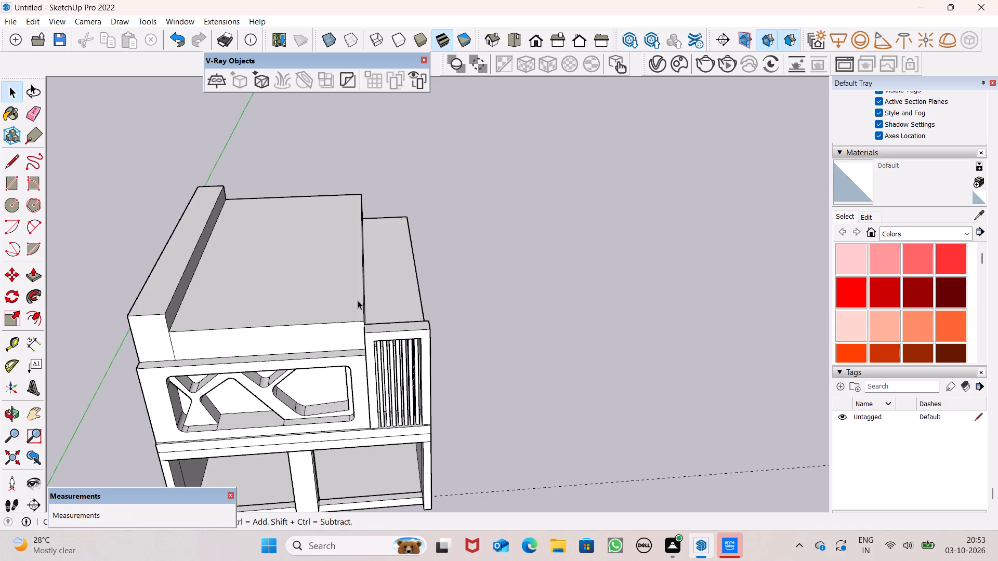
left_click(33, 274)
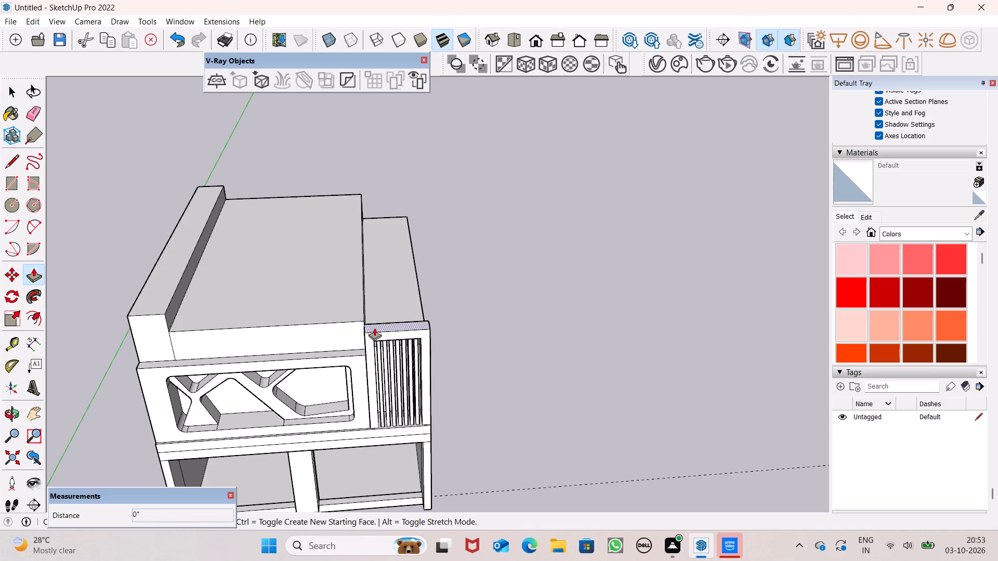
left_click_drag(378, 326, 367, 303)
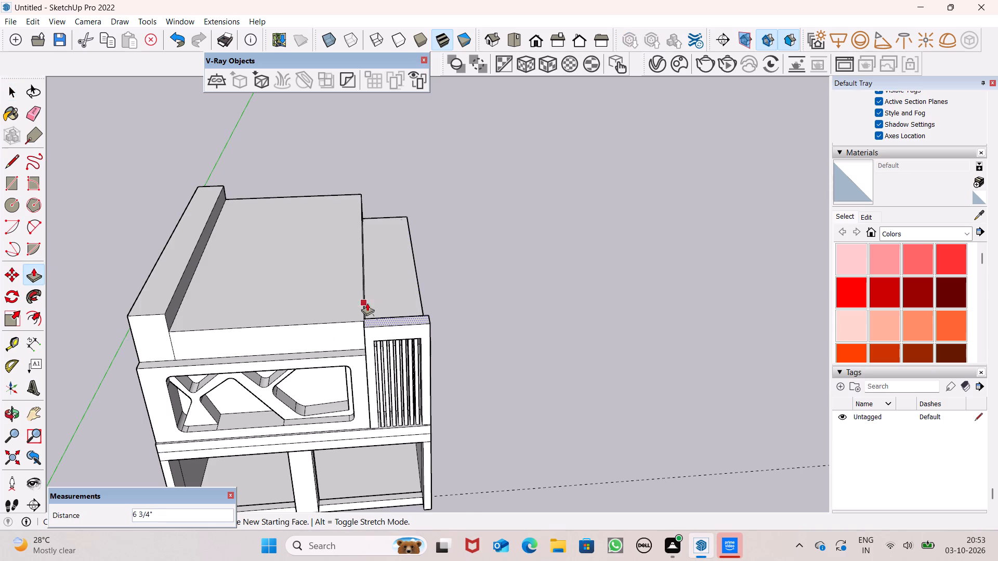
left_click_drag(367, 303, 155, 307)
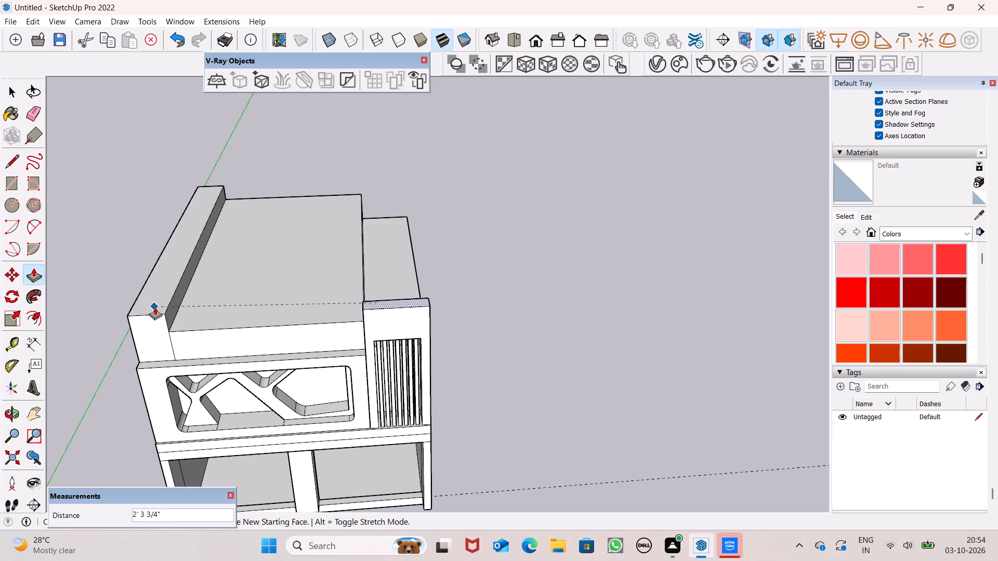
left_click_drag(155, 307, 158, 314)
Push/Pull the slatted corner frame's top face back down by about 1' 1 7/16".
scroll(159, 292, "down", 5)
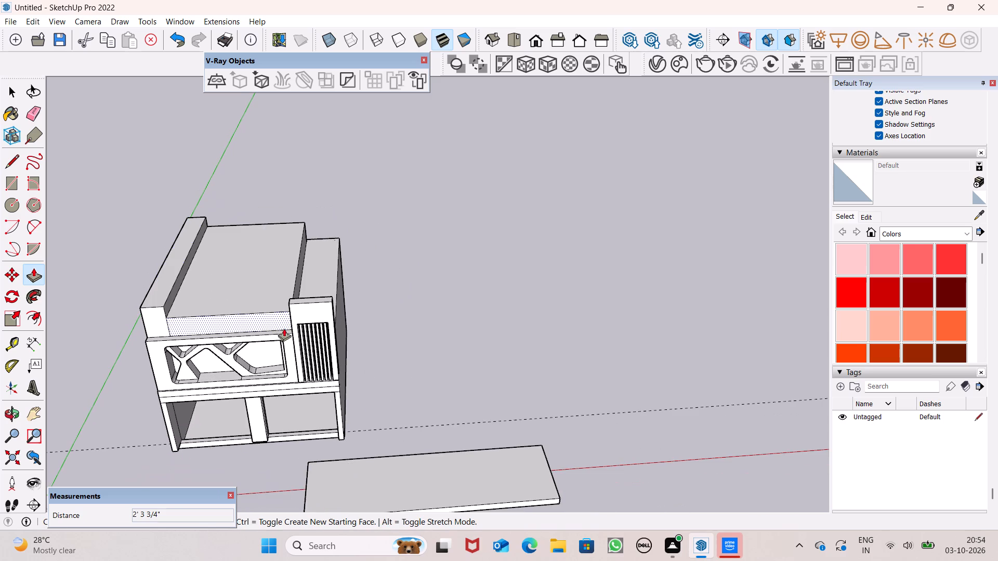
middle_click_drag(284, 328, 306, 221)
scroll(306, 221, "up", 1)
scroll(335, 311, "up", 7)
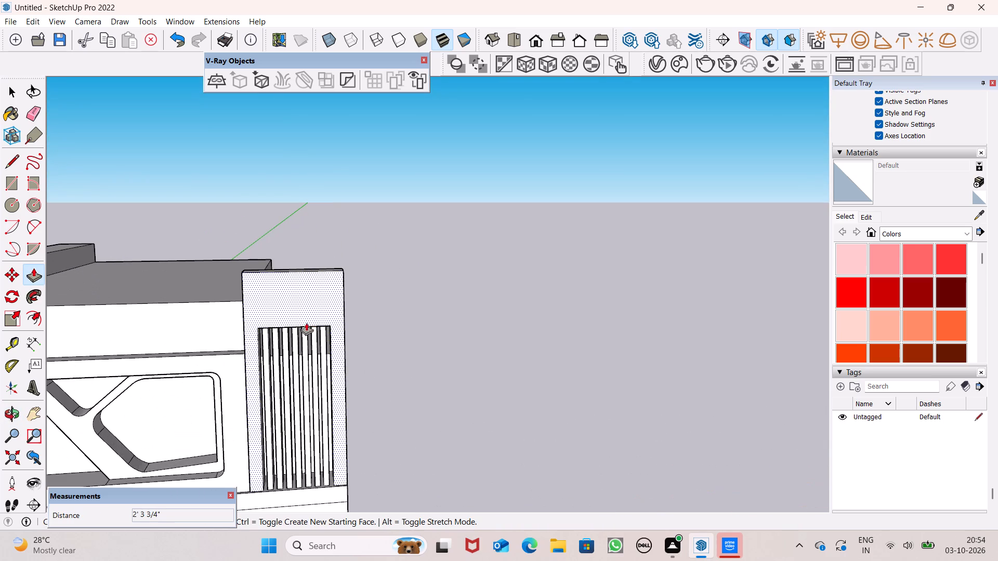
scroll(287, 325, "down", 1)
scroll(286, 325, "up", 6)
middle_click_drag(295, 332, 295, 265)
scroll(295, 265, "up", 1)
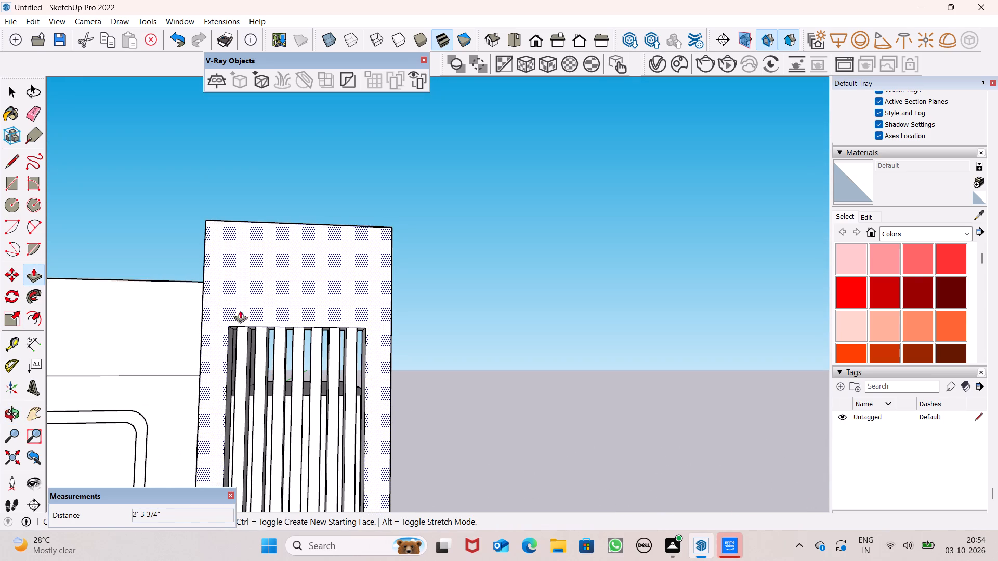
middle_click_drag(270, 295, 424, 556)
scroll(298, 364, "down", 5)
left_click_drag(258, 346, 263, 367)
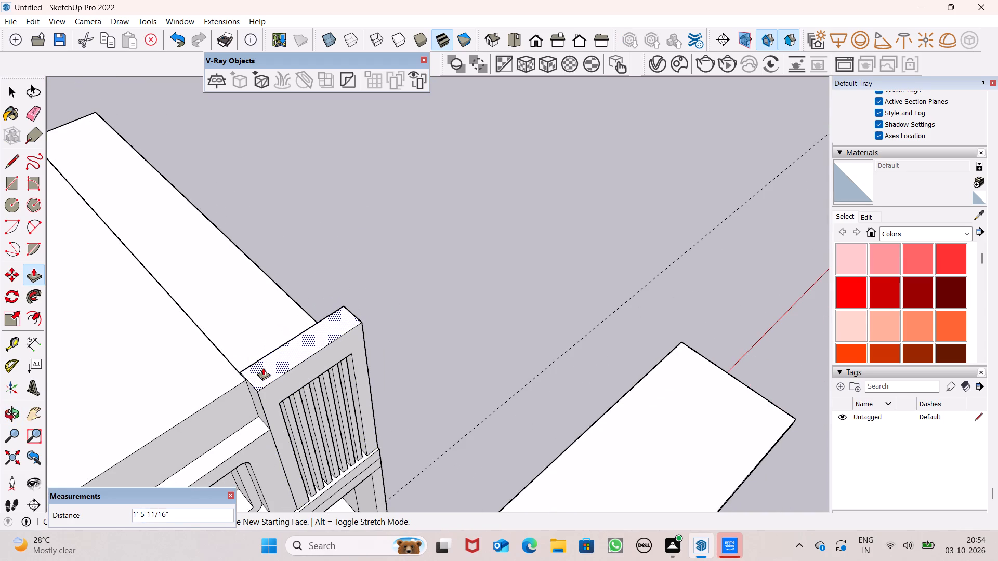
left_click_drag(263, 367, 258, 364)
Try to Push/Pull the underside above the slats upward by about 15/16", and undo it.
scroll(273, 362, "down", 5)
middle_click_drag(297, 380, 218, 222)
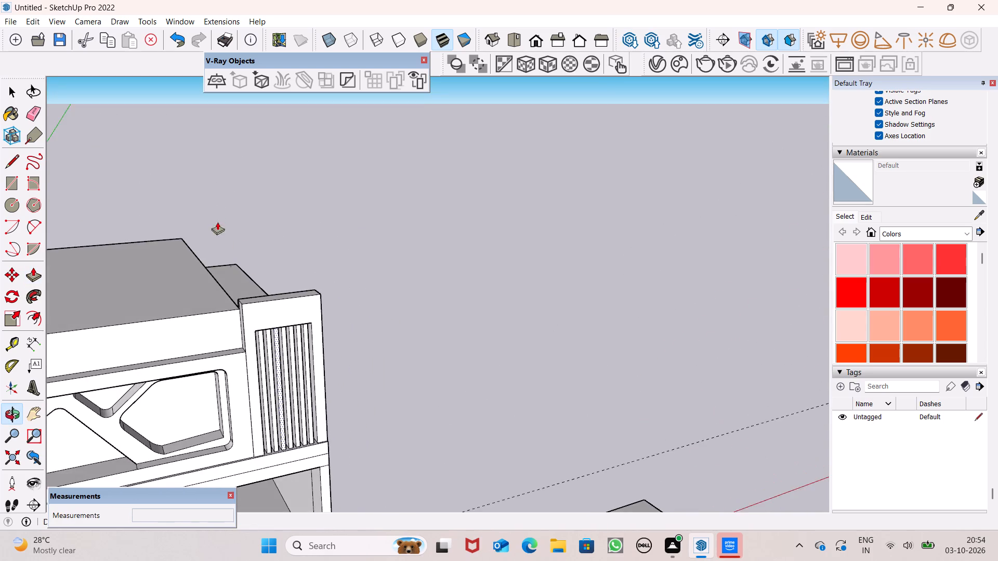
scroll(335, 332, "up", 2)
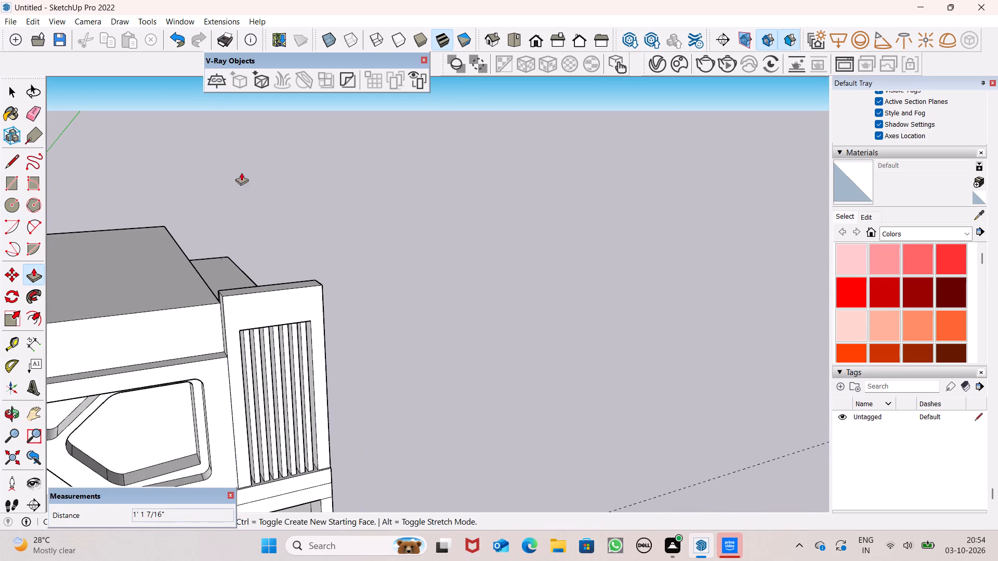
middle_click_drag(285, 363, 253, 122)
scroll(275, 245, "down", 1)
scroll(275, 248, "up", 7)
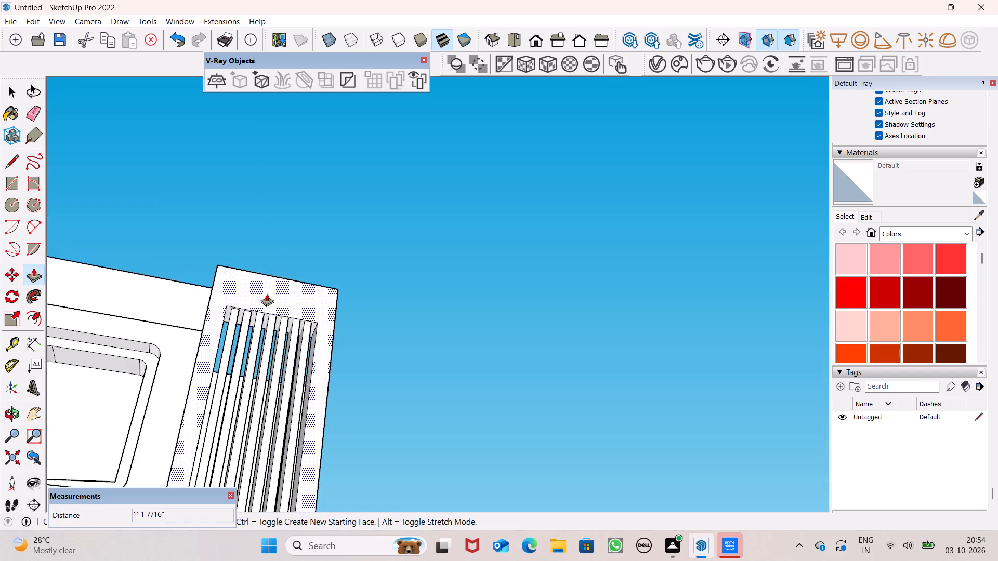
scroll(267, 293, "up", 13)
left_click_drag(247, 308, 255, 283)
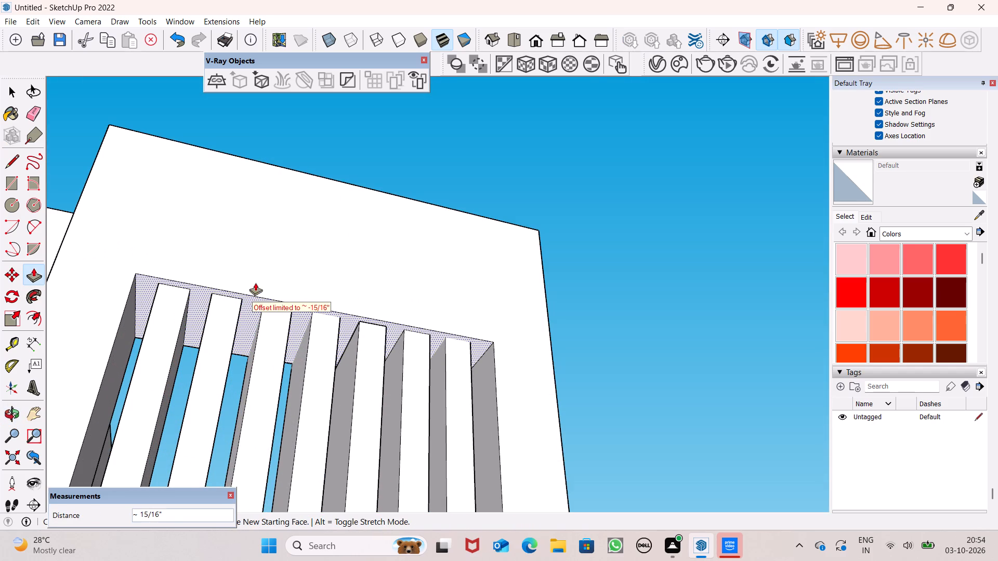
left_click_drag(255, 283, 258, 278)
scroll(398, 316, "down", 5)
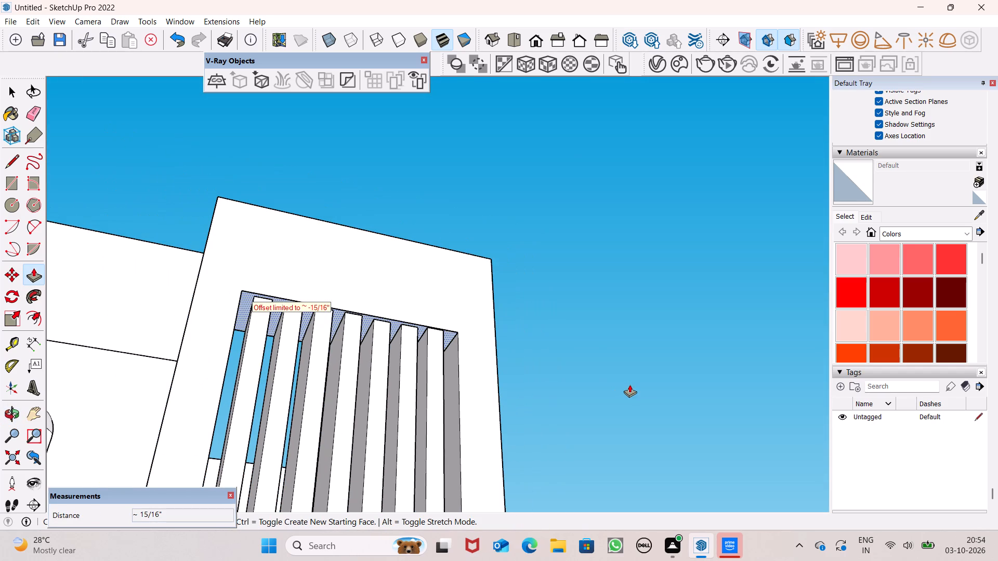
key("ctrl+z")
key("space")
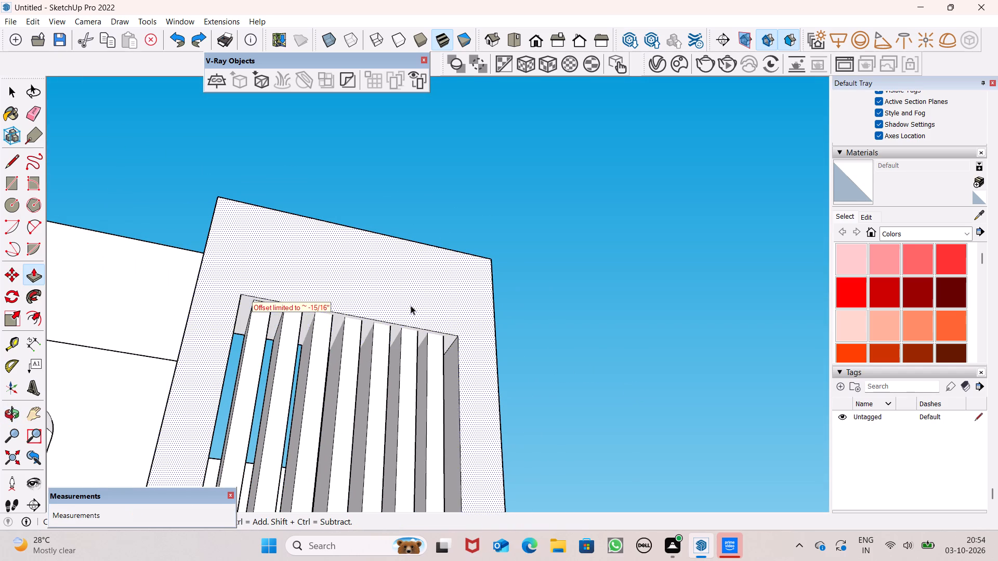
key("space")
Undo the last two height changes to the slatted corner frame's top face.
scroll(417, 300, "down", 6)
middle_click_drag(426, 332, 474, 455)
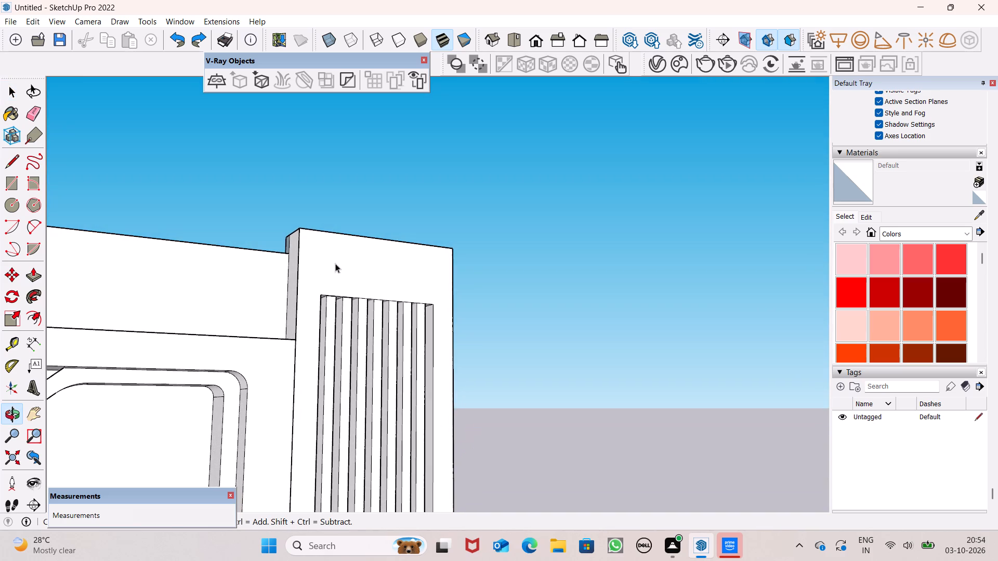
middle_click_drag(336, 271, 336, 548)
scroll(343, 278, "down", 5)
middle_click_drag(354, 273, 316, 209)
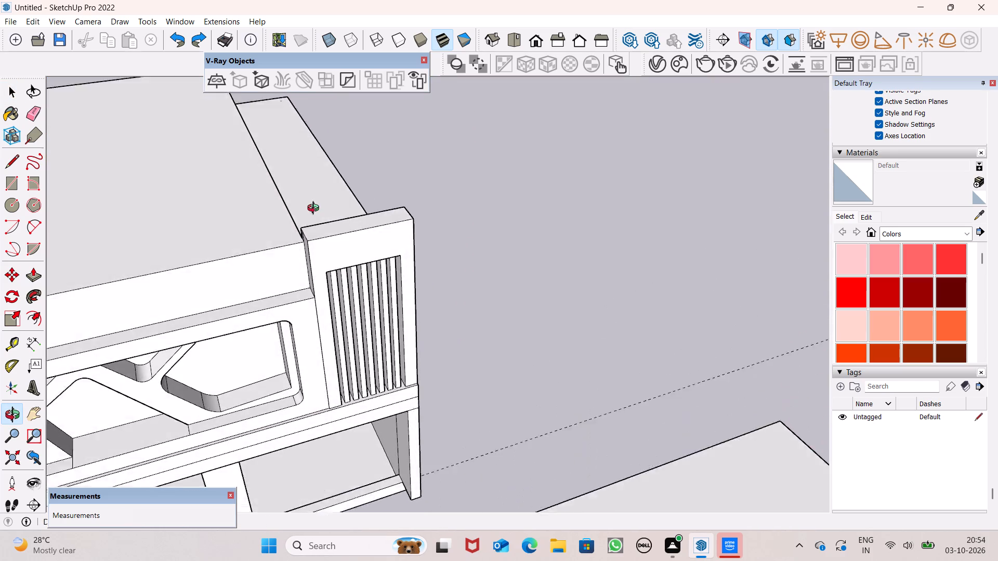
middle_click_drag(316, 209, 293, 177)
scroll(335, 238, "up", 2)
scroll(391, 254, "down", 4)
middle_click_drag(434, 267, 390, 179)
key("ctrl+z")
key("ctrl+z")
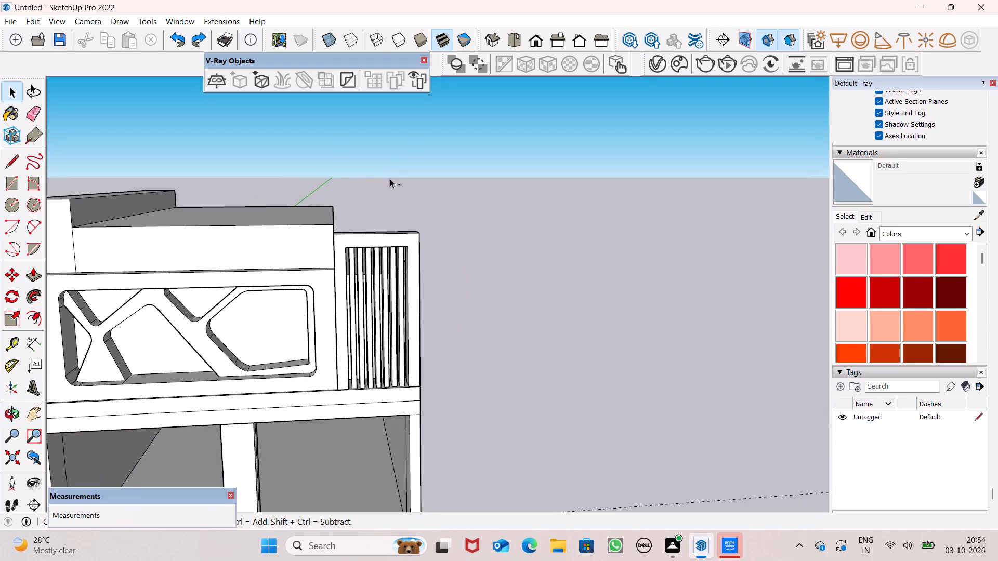
Push/Pull the underside above the slats in the corner frame upward by about 15/16".
scroll(422, 216, "down", 3)
middle_click_drag(424, 225, 253, 175)
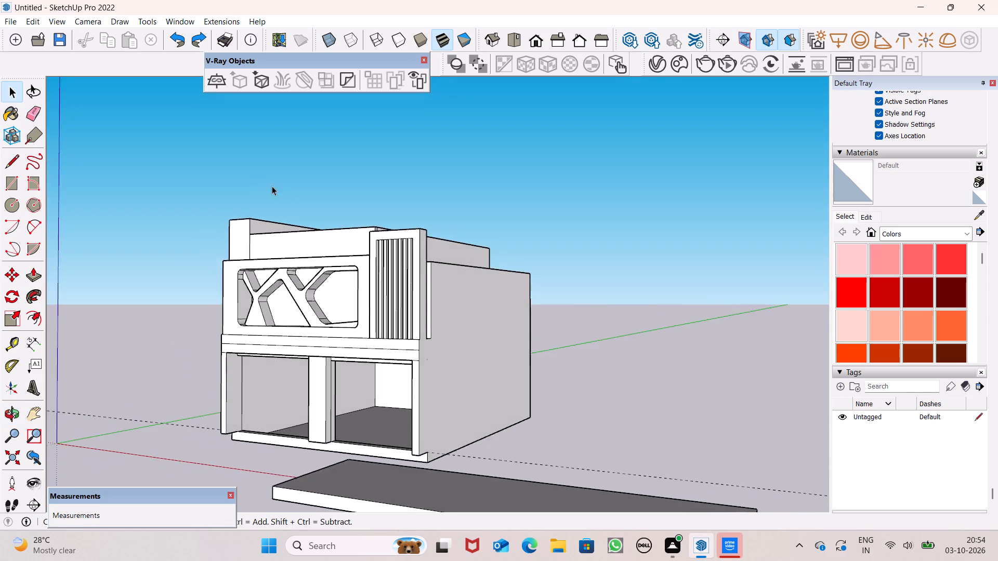
scroll(363, 246, "up", 8)
scroll(402, 217, "up", 8)
middle_click_drag(411, 208, 453, 84)
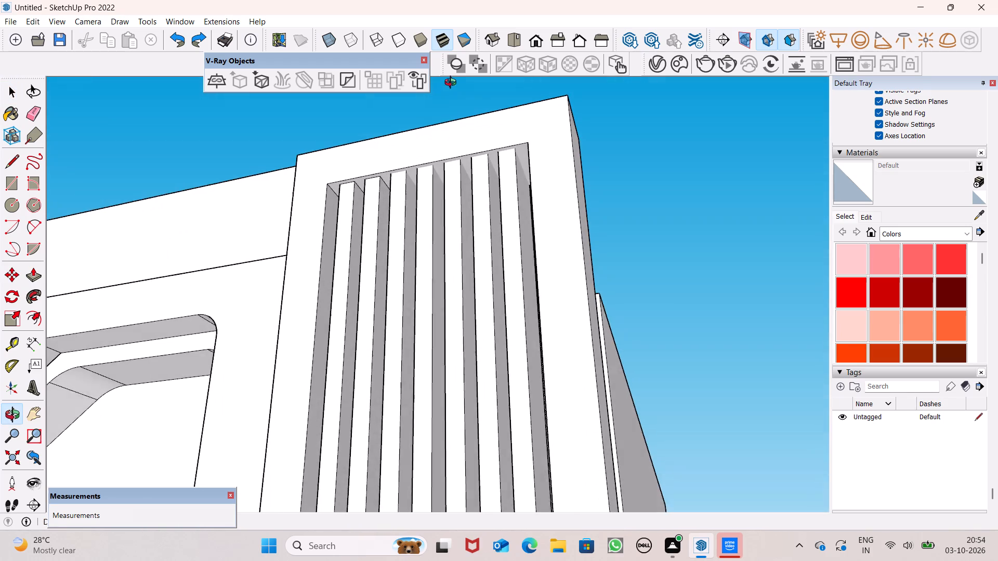
middle_click_drag(453, 84, 454, 81)
scroll(456, 151, "up", 6)
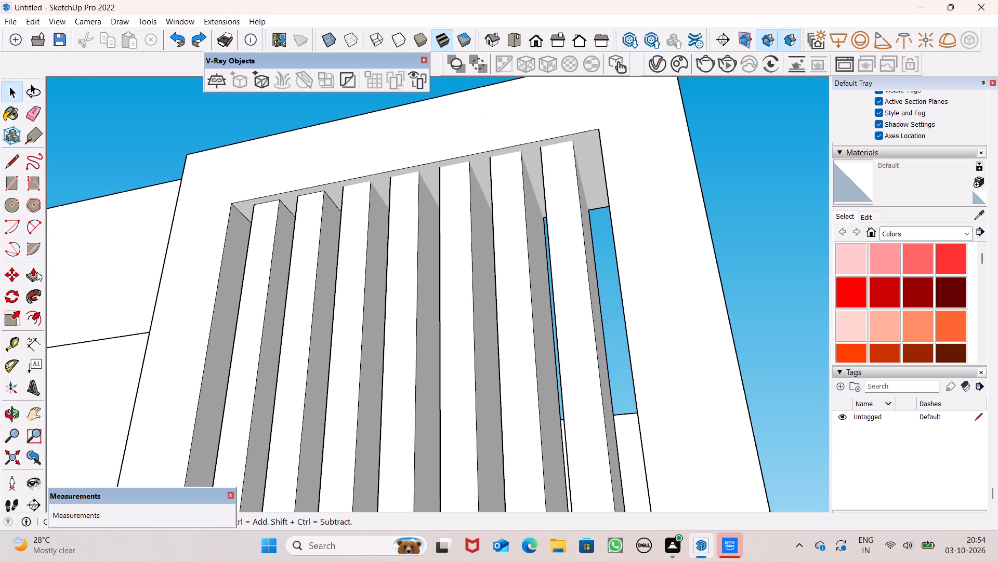
left_click(32, 275)
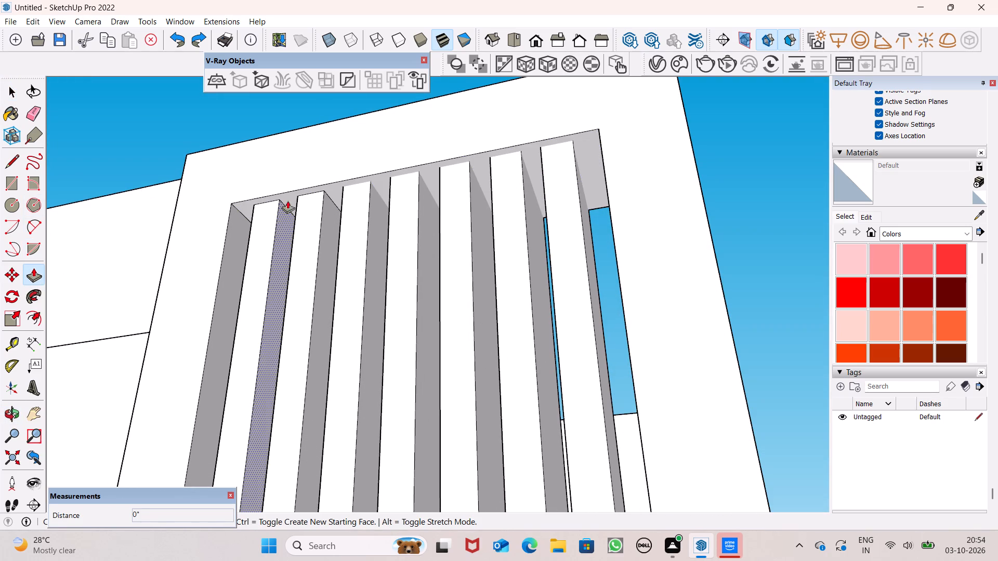
left_click_drag(290, 198, 302, 170)
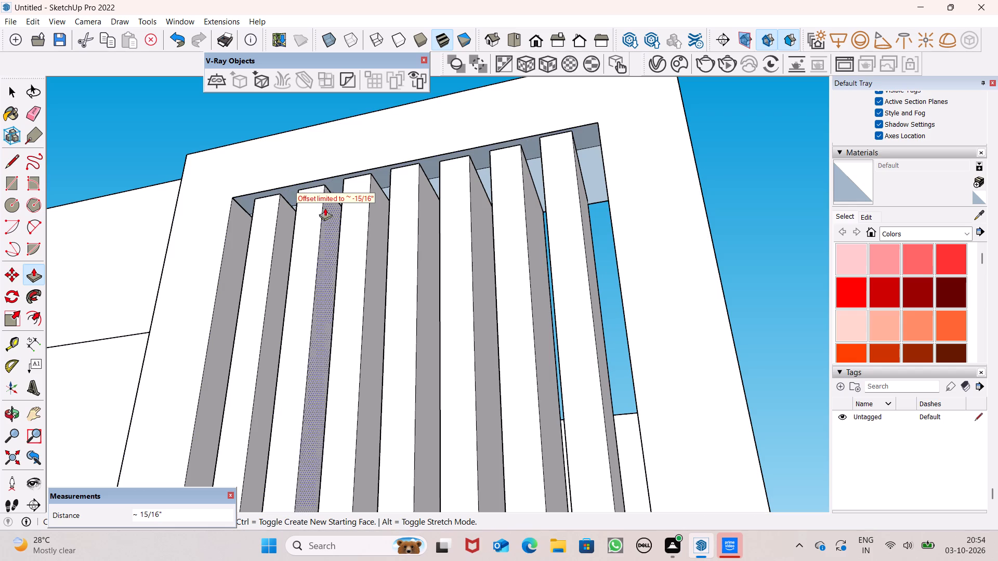
Push/Pull the face above the slats further upward, heightening the top band of the slatted corner frame.
left_click_drag(292, 186, 295, 161)
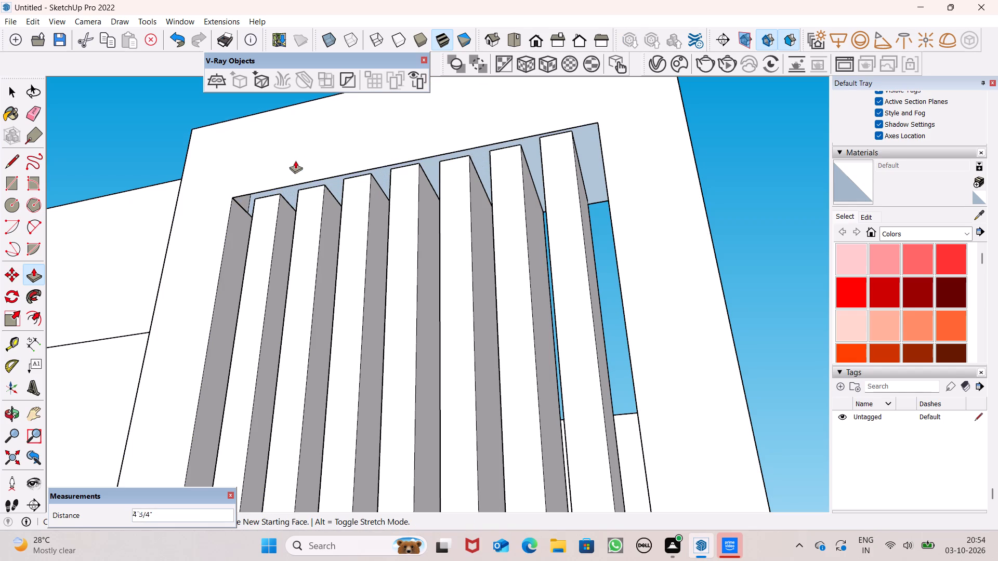
left_click_drag(295, 161, 297, 151)
left_click(297, 151)
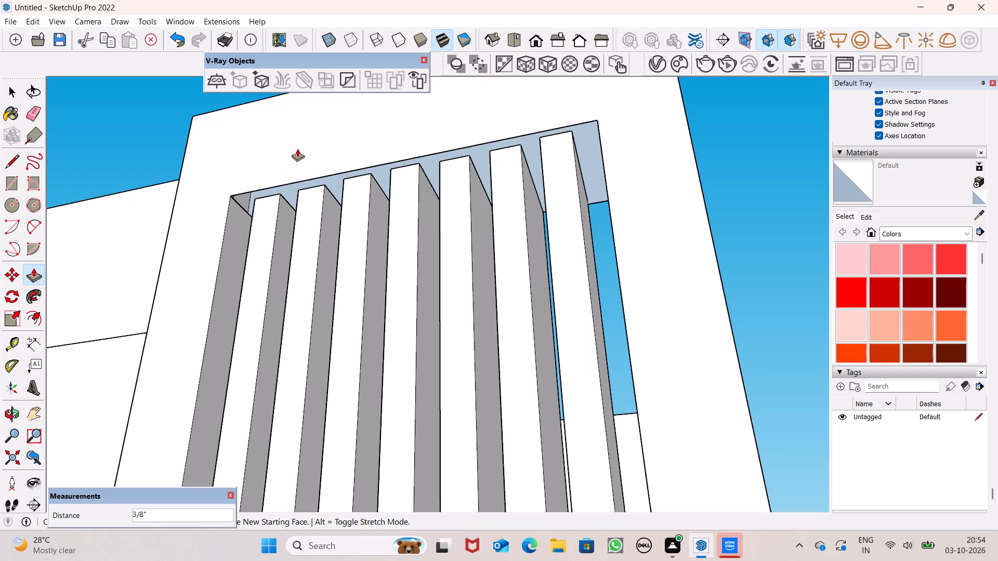
key("space")
Erase the rear edge of the slatted corner frame's top face, where it meets the side roof.
scroll(298, 175, "down", 5)
middle_click_drag(301, 193, 479, 349)
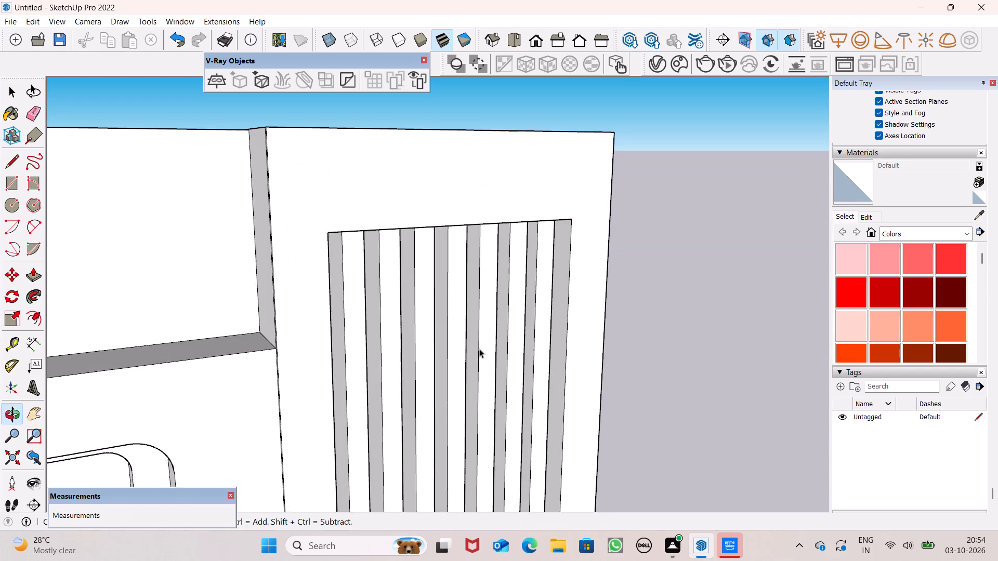
middle_click_drag(479, 349, 518, 380)
scroll(418, 221, "down", 7)
middle_click_drag(435, 247, 483, 449)
middle_click_drag(397, 245, 373, 359)
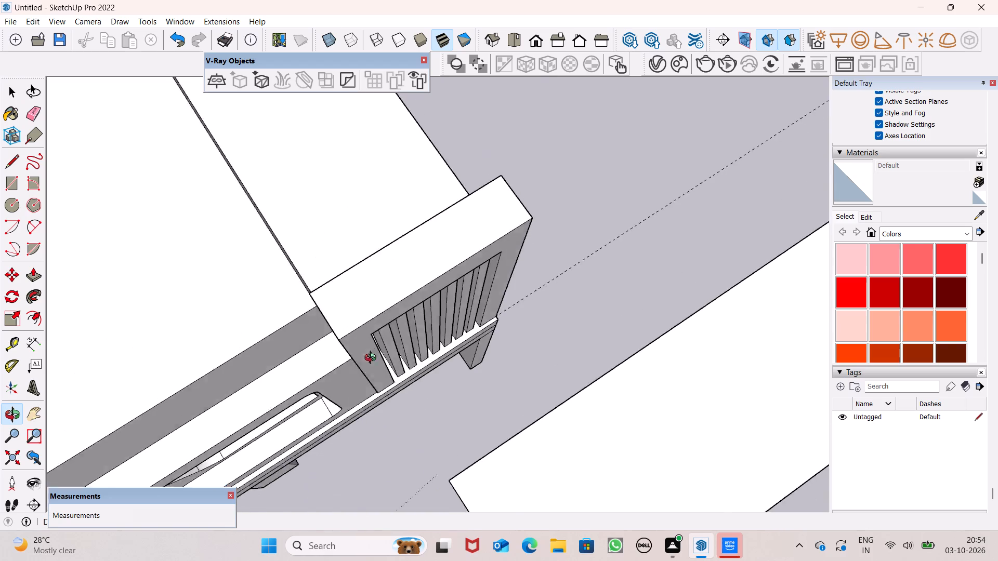
middle_click_drag(373, 359, 253, 356)
left_click(38, 113)
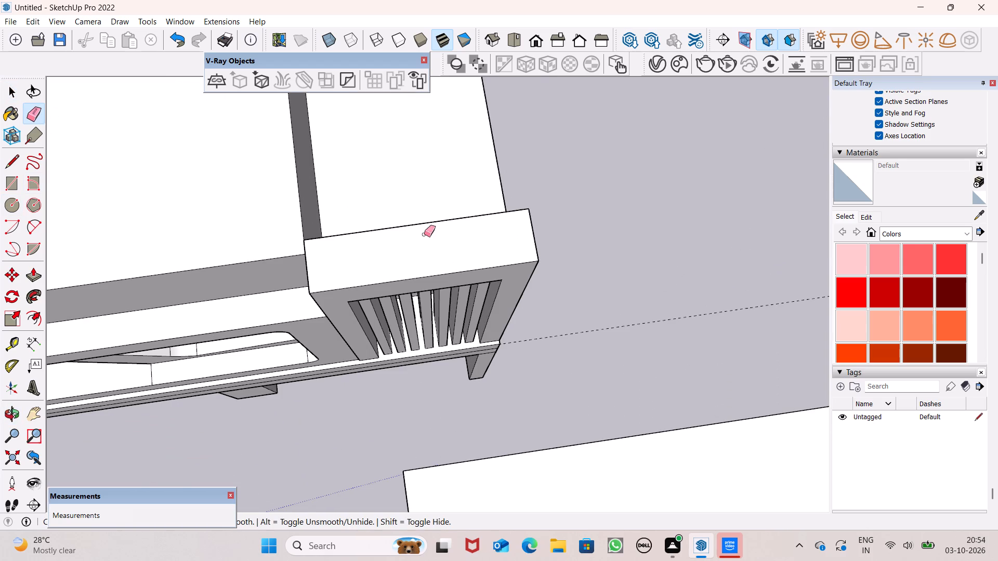
left_click_drag(420, 221, 425, 230)
key("space")
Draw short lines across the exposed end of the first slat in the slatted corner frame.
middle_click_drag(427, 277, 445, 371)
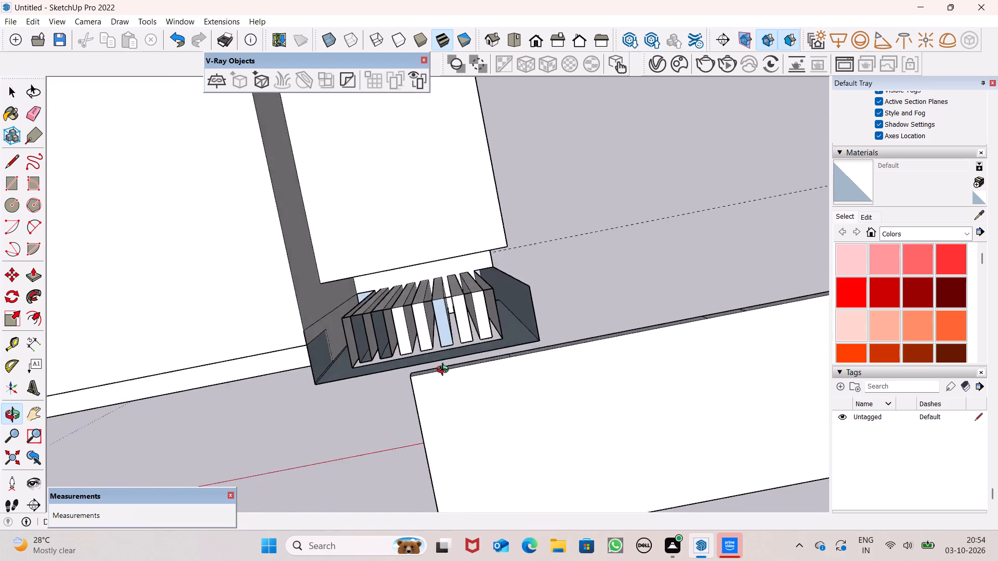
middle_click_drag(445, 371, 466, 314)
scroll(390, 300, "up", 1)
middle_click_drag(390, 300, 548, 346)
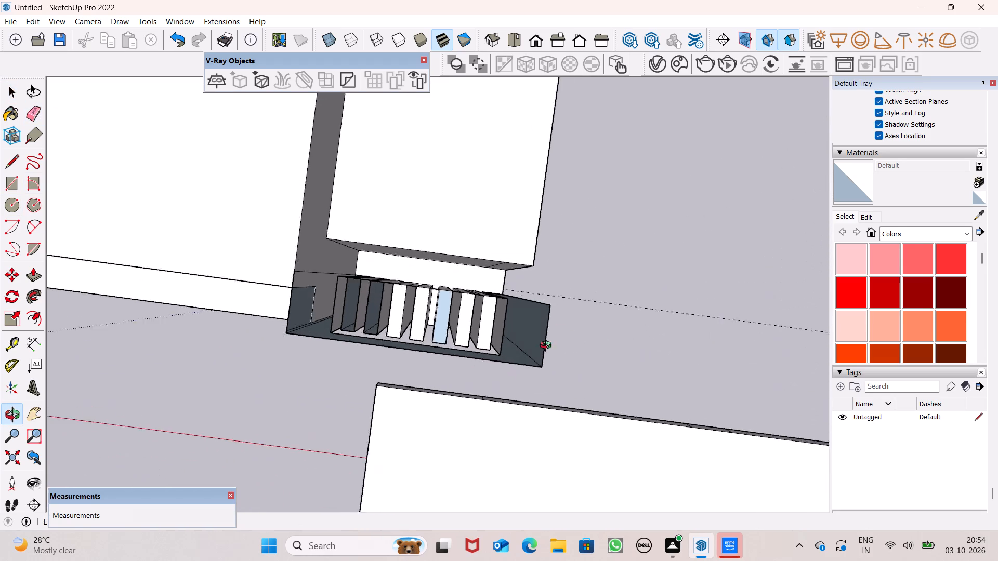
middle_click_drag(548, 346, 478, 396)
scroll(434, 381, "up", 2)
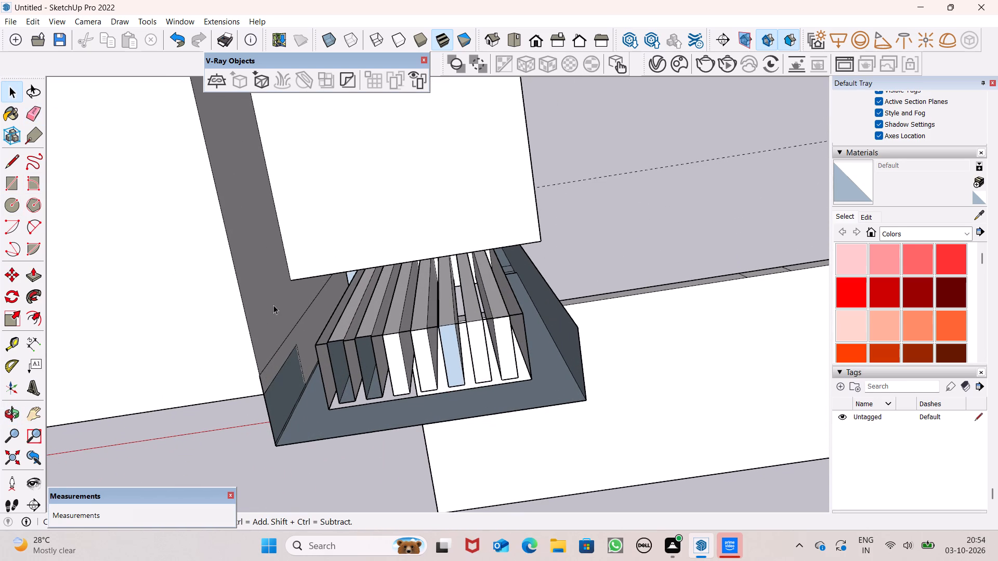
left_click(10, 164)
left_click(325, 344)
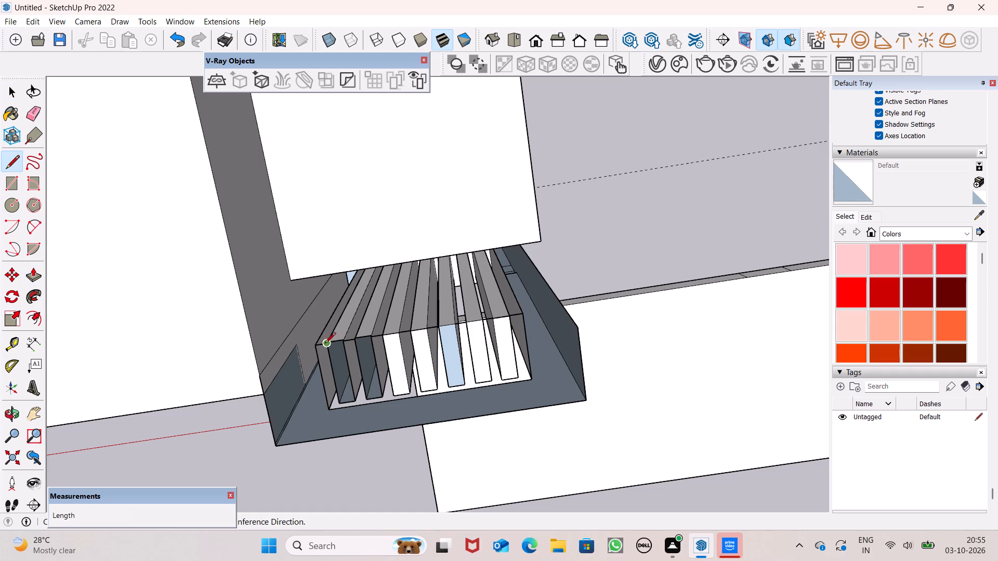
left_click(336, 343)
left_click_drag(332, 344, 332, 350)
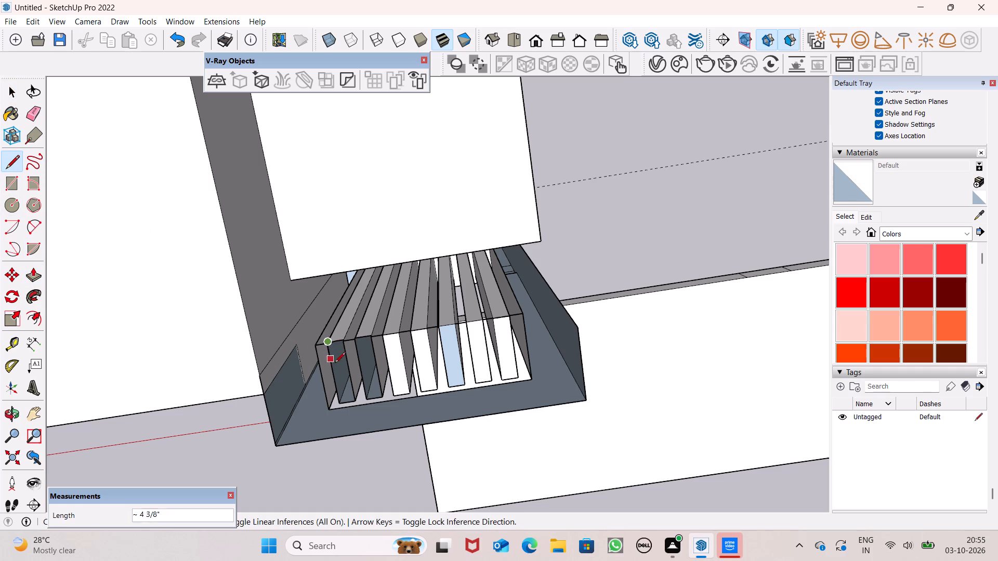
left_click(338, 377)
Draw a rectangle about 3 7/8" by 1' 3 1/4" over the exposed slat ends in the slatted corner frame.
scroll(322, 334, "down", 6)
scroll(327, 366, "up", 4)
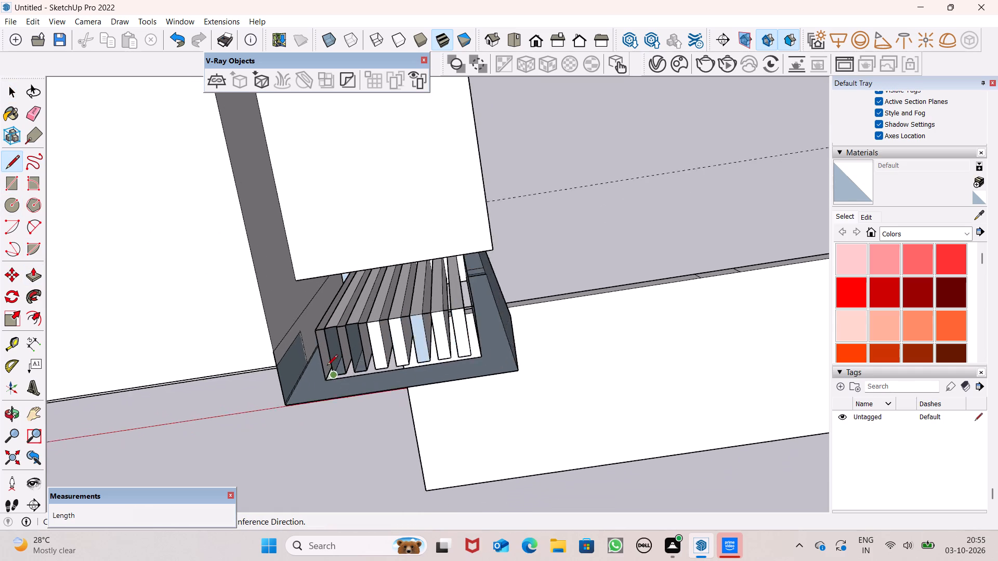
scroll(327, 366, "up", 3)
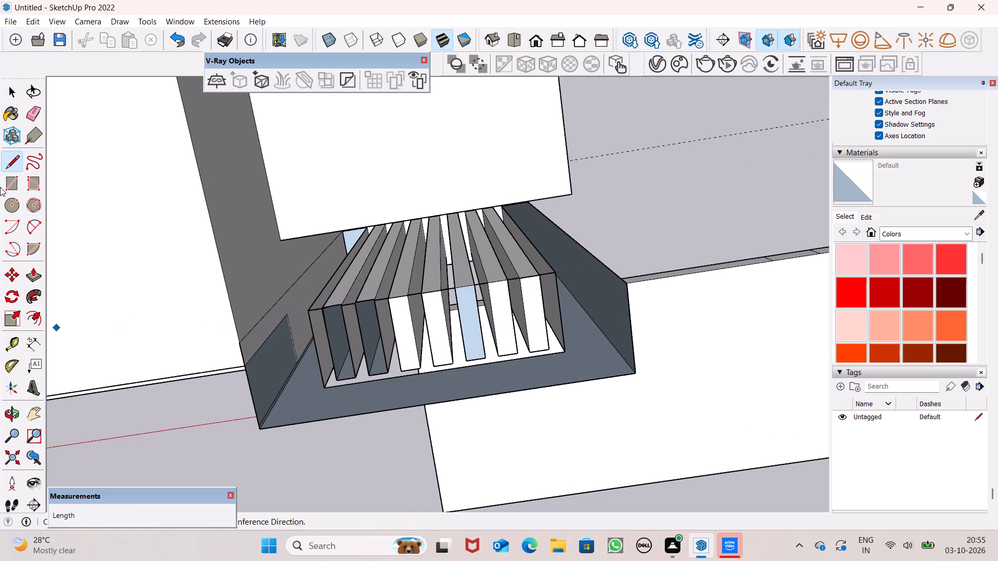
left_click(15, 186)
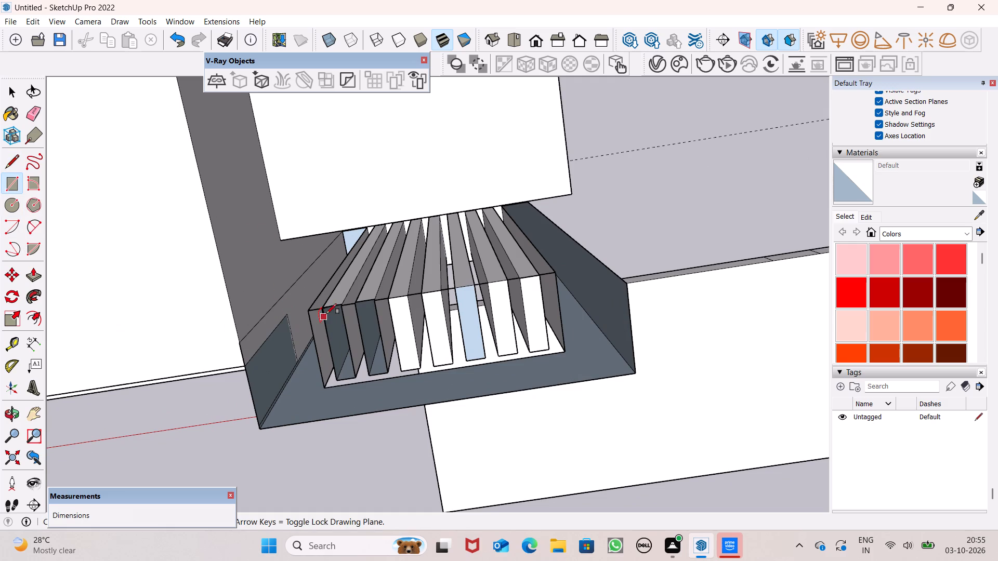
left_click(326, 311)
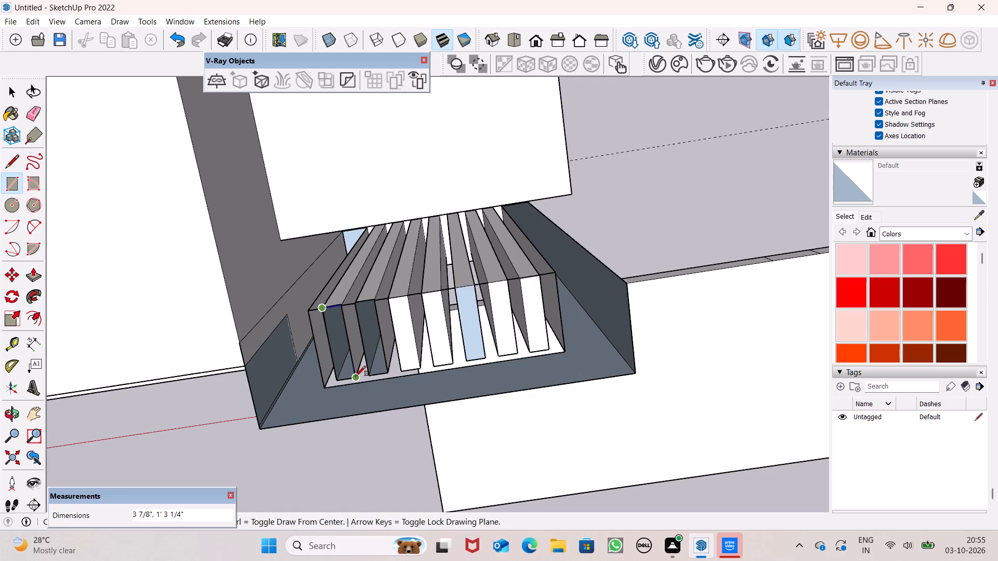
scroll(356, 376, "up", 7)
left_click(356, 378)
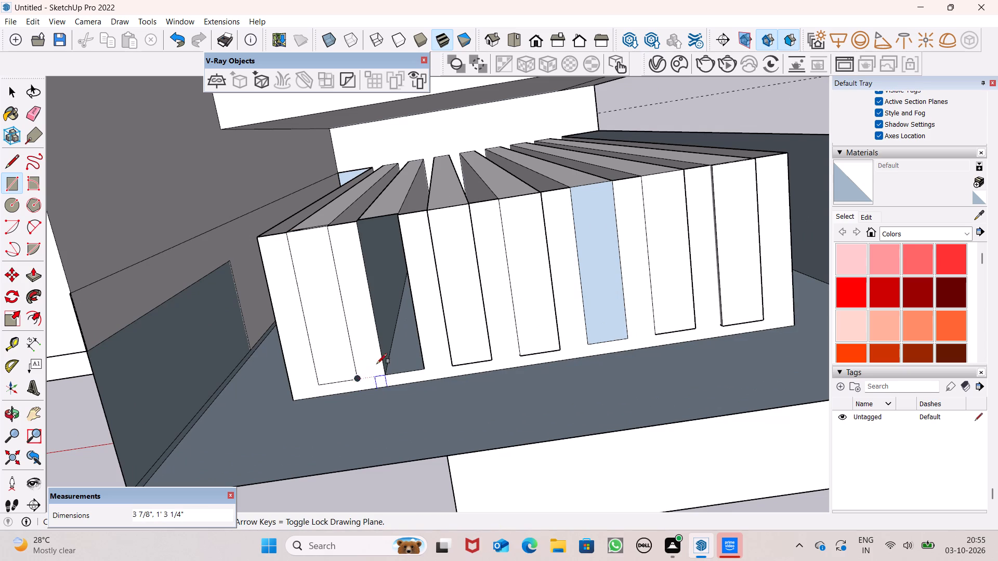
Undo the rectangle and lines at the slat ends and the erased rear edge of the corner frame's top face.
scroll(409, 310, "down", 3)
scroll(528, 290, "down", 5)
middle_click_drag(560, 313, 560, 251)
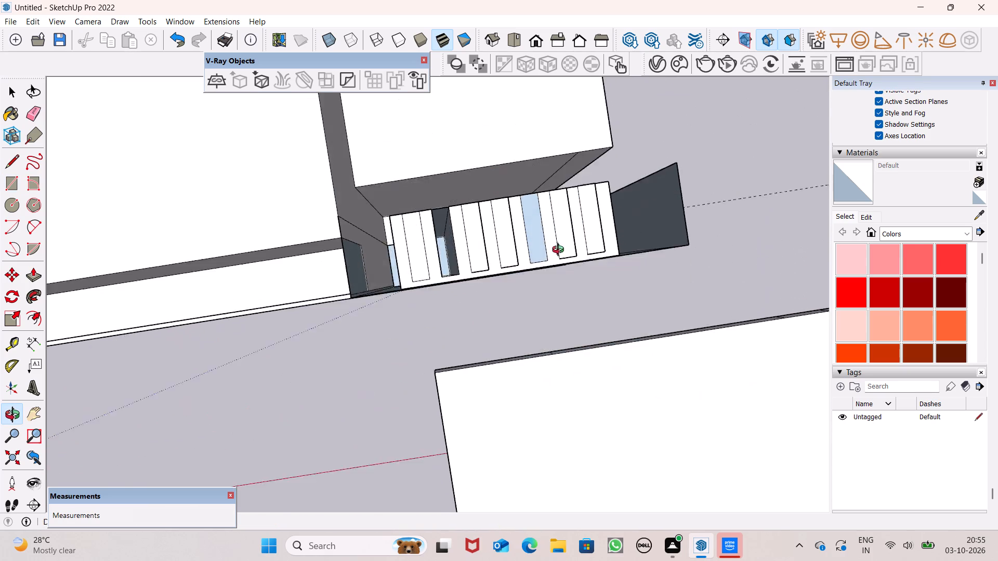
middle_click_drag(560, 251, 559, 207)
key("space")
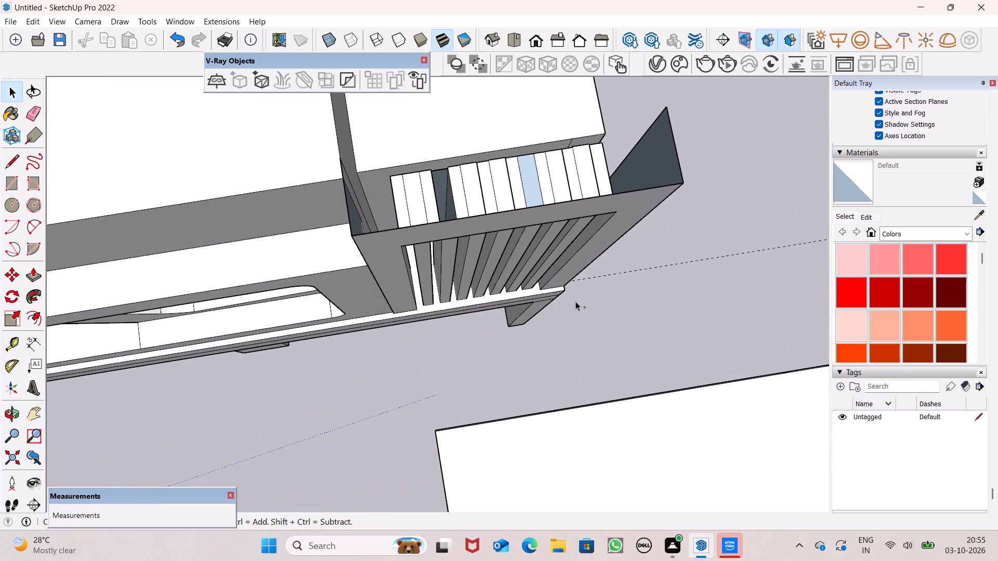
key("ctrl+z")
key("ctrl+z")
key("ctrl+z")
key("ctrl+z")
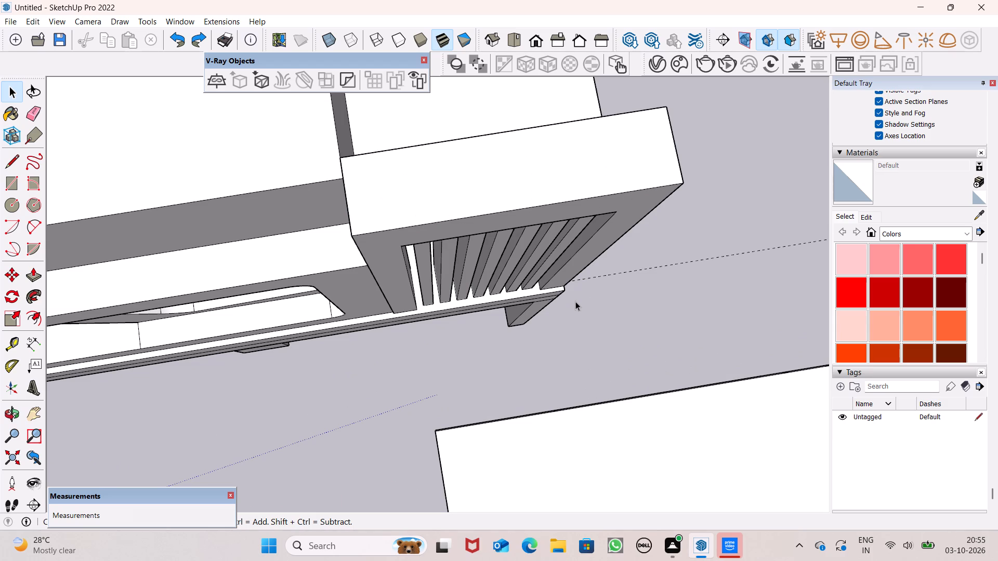
Examine the building's front, comparing the slatted corner frame's height with the adjoining roof from several angles.
scroll(550, 251, "down", 4)
middle_click_drag(531, 252, 478, 0)
scroll(478, 0, "up", 1)
scroll(602, 165, "down", 4)
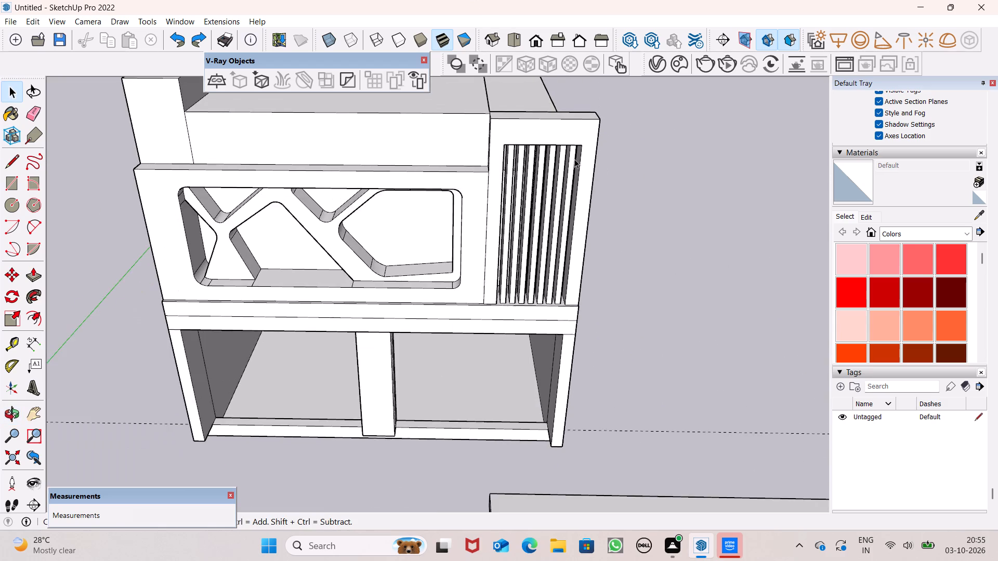
middle_click_drag(577, 176, 546, 88)
key("space")
left_click(700, 189)
scroll(660, 179, "down", 7)
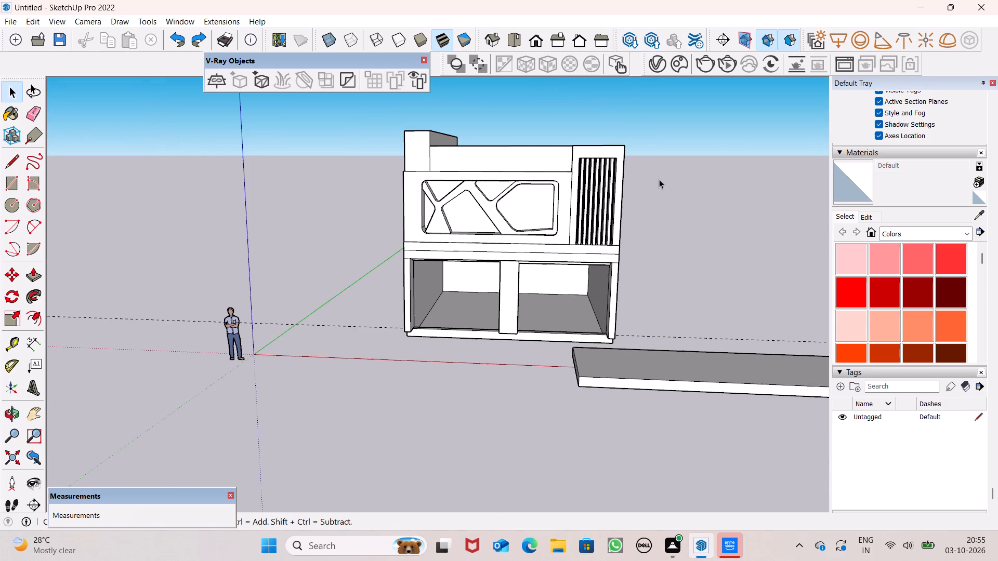
middle_click_drag(484, 143, 532, 239)
scroll(593, 159, "up", 7)
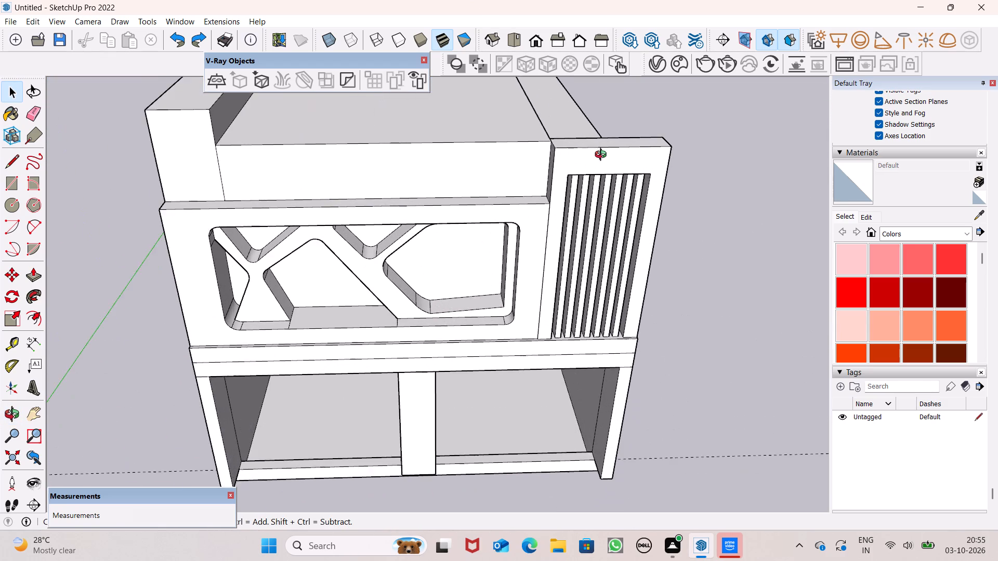
middle_click_drag(603, 156, 586, 101)
scroll(603, 156, "up", 1)
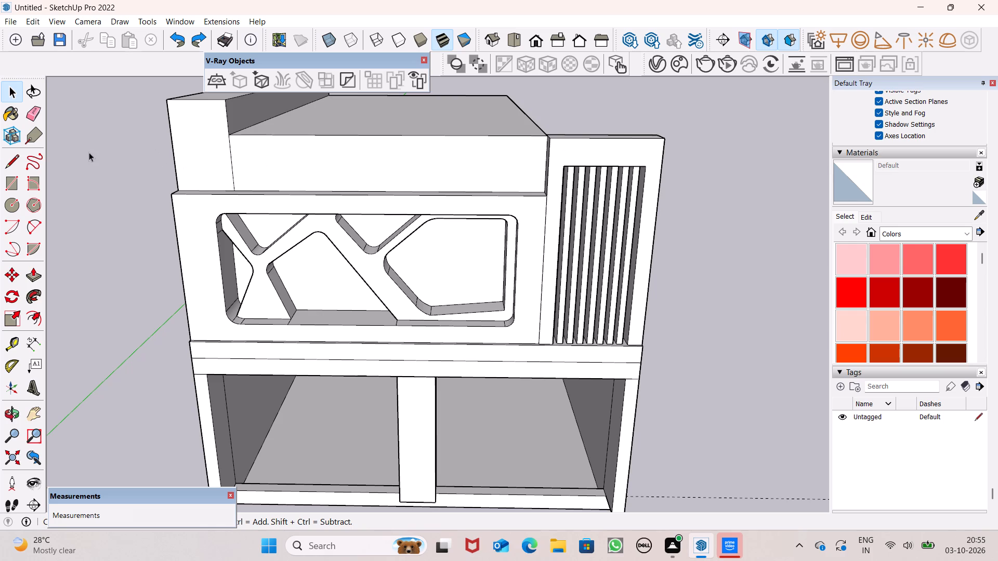
scroll(493, 158, "down", 3)
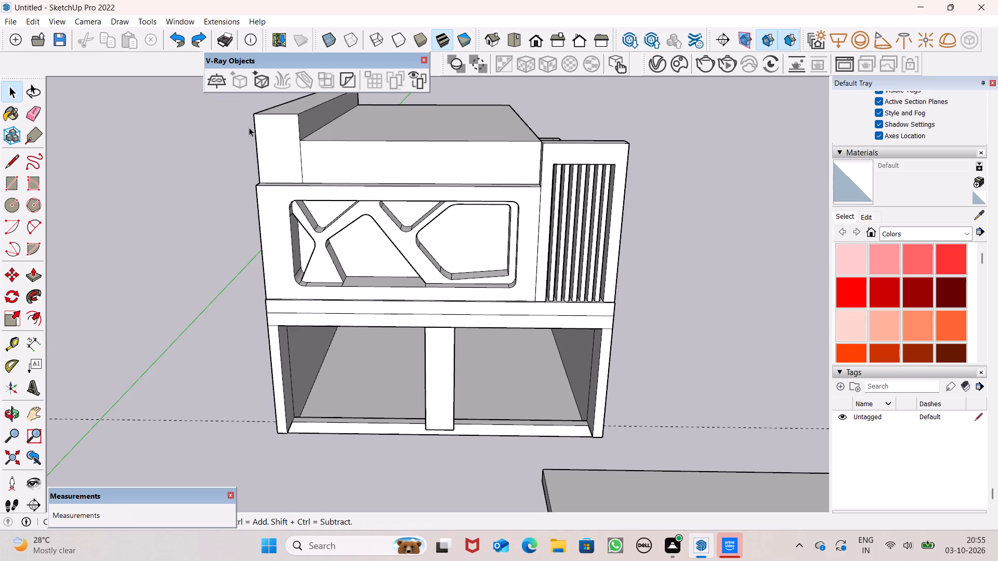
scroll(0, 97, "up", 1)
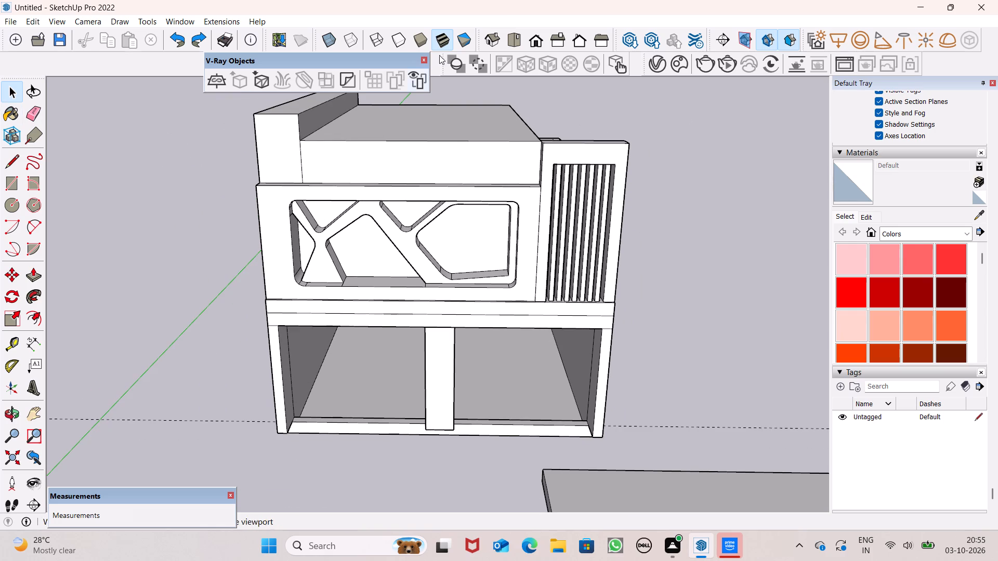
scroll(660, 190, "up", 2)
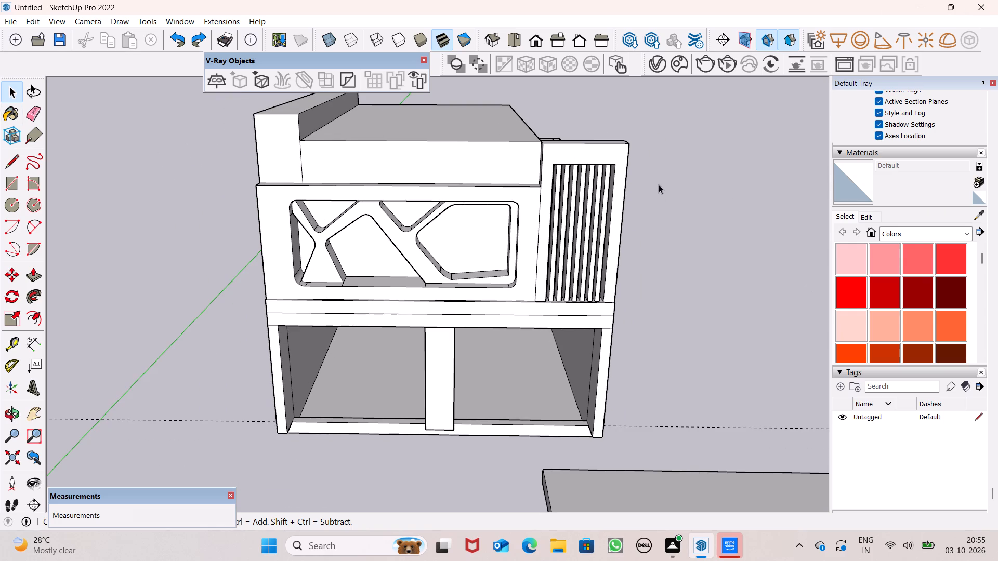
scroll(659, 184, "up", 4)
scroll(627, 177, "down", 4)
Push/Pull the top face of the slatted corner frame downward by about 4 1/16".
middle_click_drag(601, 216, 464, 297)
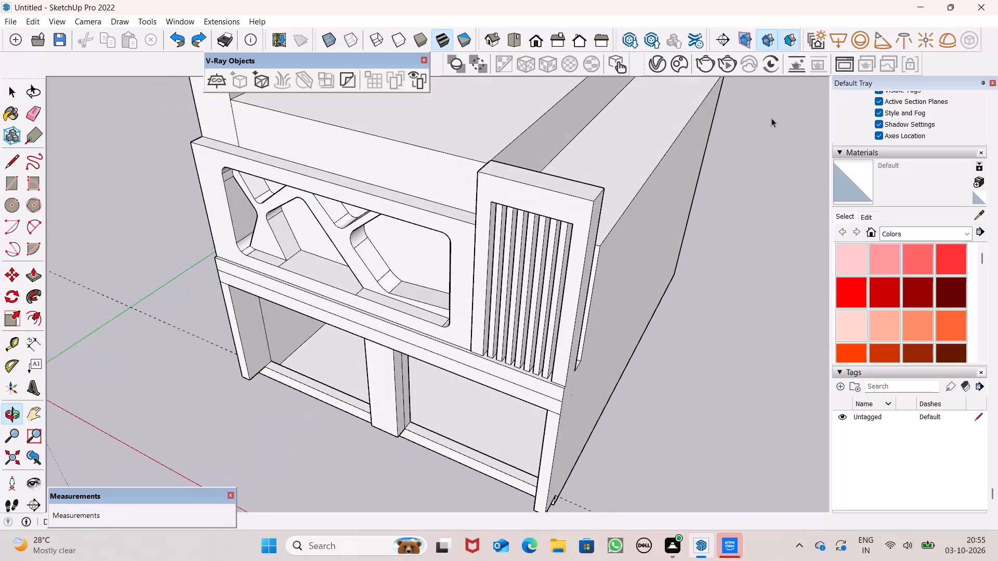
scroll(771, 118, "up", 1)
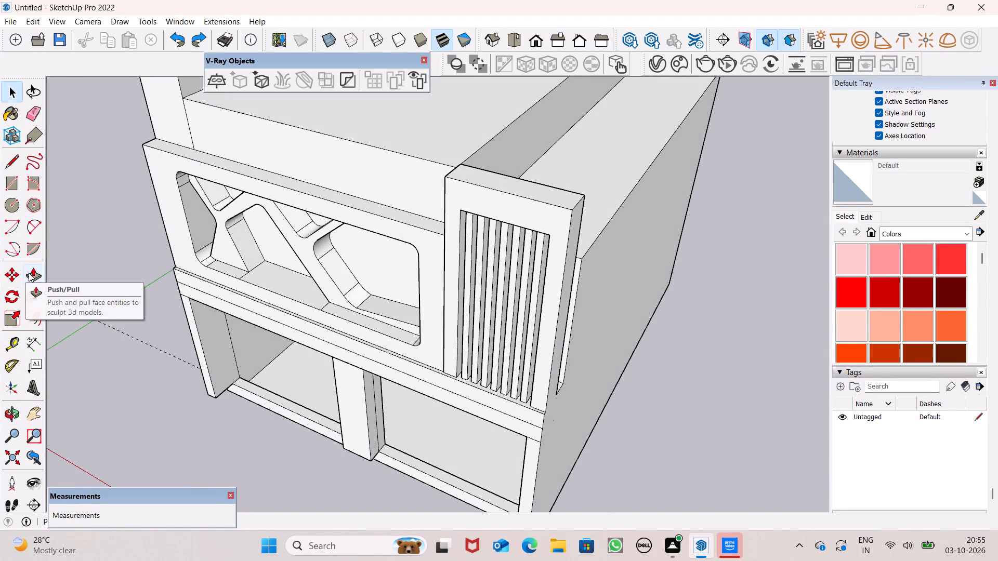
left_click(31, 271)
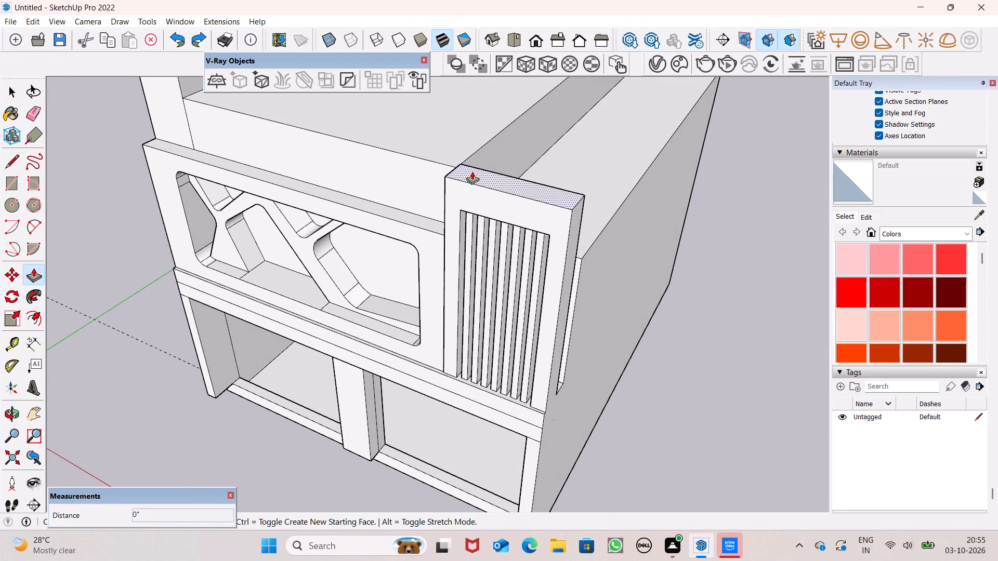
left_click_drag(472, 171, 475, 179)
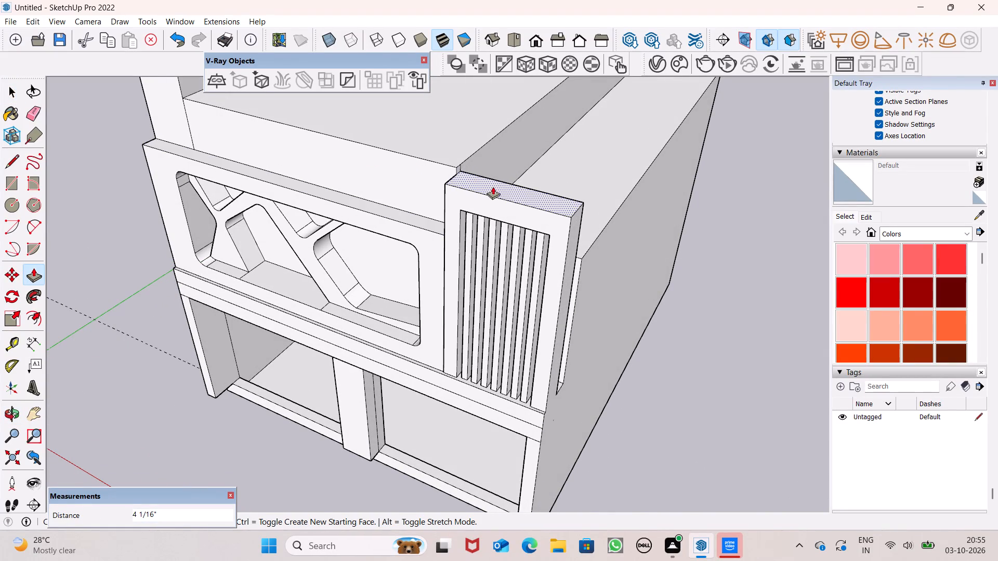
Lower the slatted corner frame's top face further with two Push/Pull moves of about 1 1/16" and 2 3/8".
scroll(493, 186, "down", 3)
middle_click_drag(494, 205, 661, 92)
scroll(562, 124, "up", 2)
scroll(559, 127, "down", 1)
scroll(525, 139, "up", 4)
scroll(520, 151, "down", 5)
middle_click_drag(522, 156, 529, 173)
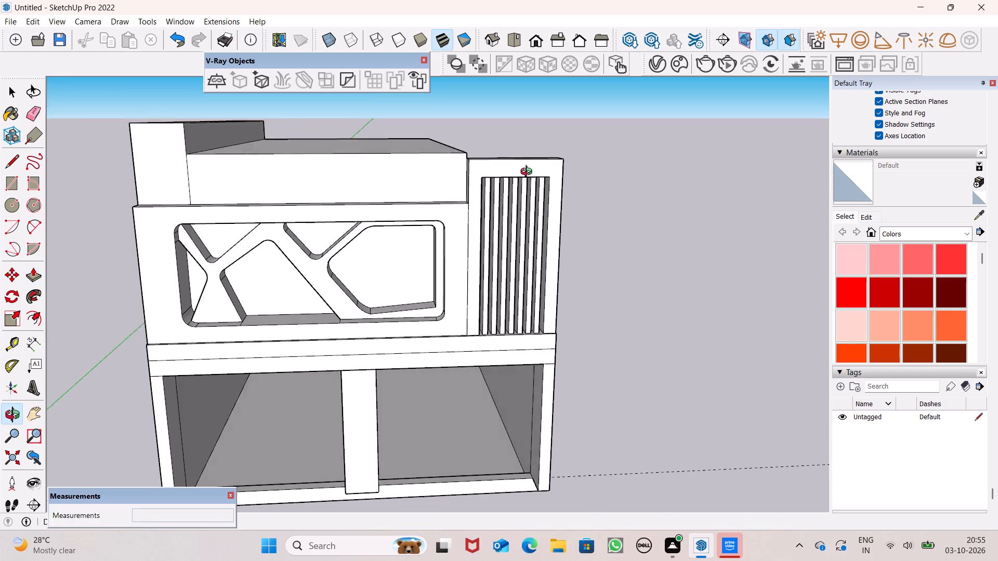
middle_click_drag(529, 173, 521, 239)
scroll(484, 179, "up", 2)
scroll(484, 179, "down", 1)
scroll(484, 179, "up", 2)
left_click_drag(485, 166, 490, 169)
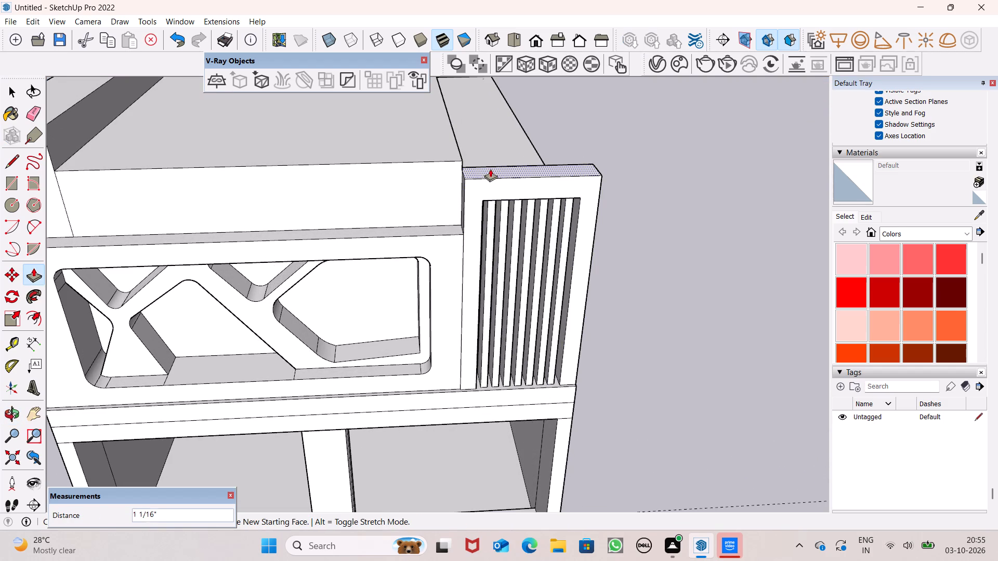
left_click_drag(490, 169, 491, 171)
Push/Pull the main roof's top face downward by about 3 13/16".
scroll(491, 164, "down", 5)
middle_click_drag(491, 170, 518, 138)
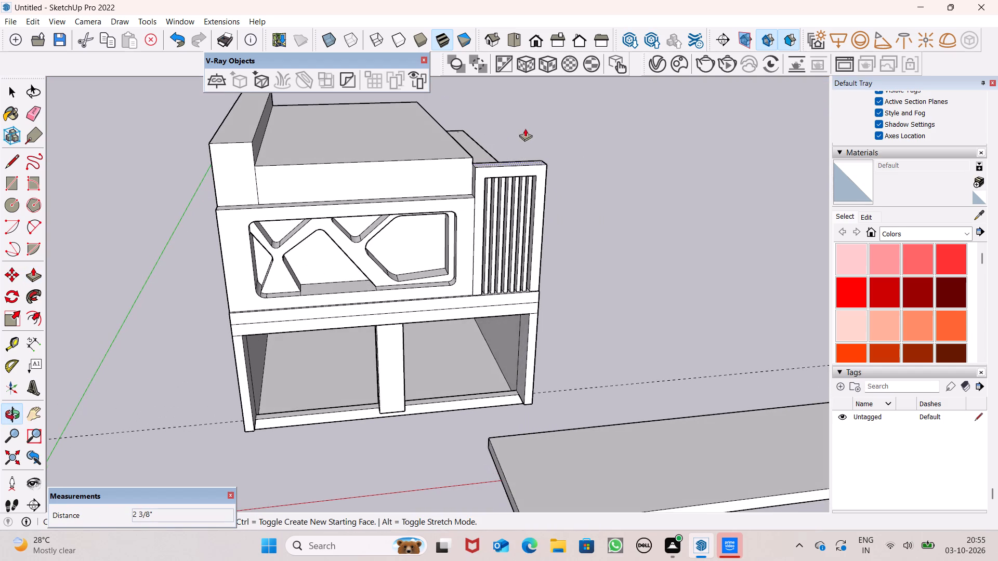
scroll(416, 141, "up", 4)
left_click_drag(360, 146, 362, 152)
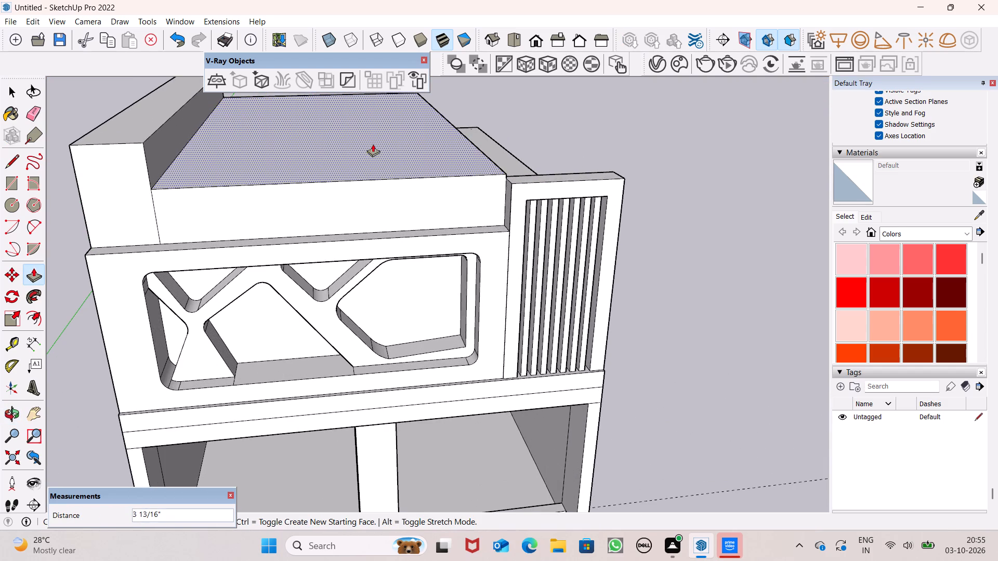
Push/Pull the top of the raised strip along the main roof's side edge downward by about 6 7/16".
scroll(374, 141, "down", 5)
middle_click_drag(374, 149, 385, 129)
scroll(314, 131, "up", 1)
scroll(248, 154, "up", 3)
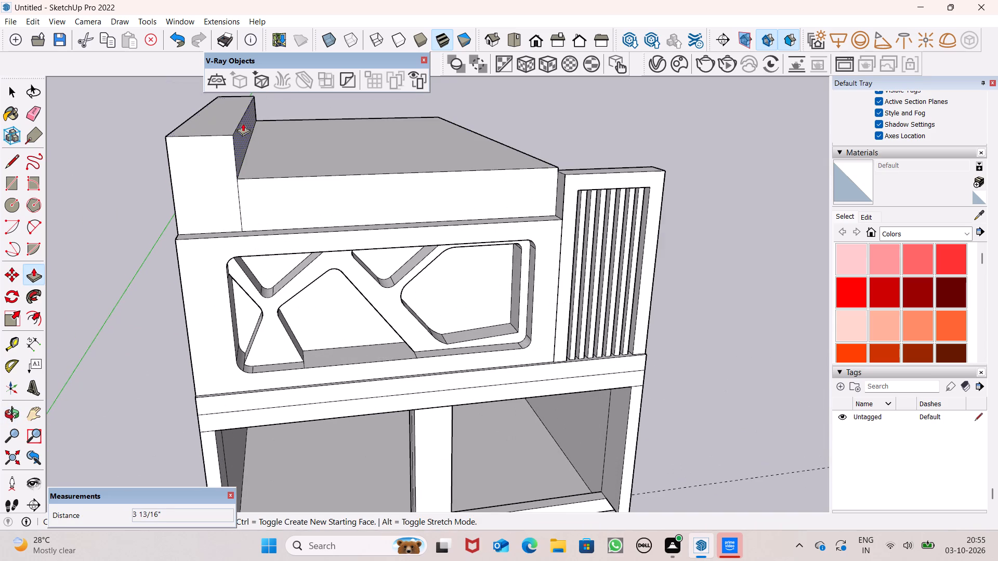
left_click_drag(222, 122, 223, 132)
Examine the whole building and the separate terrace block, checking the lowered roof, raised strip and corner frame.
scroll(521, 137, "down", 3)
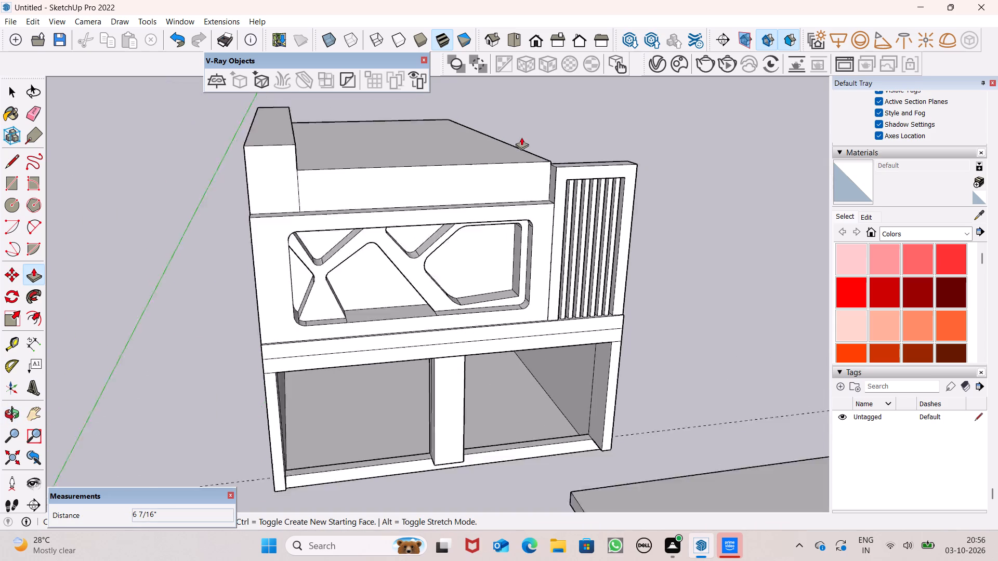
scroll(521, 137, "down", 2)
middle_click_drag(690, 183, 565, 149)
scroll(566, 150, "up", 4)
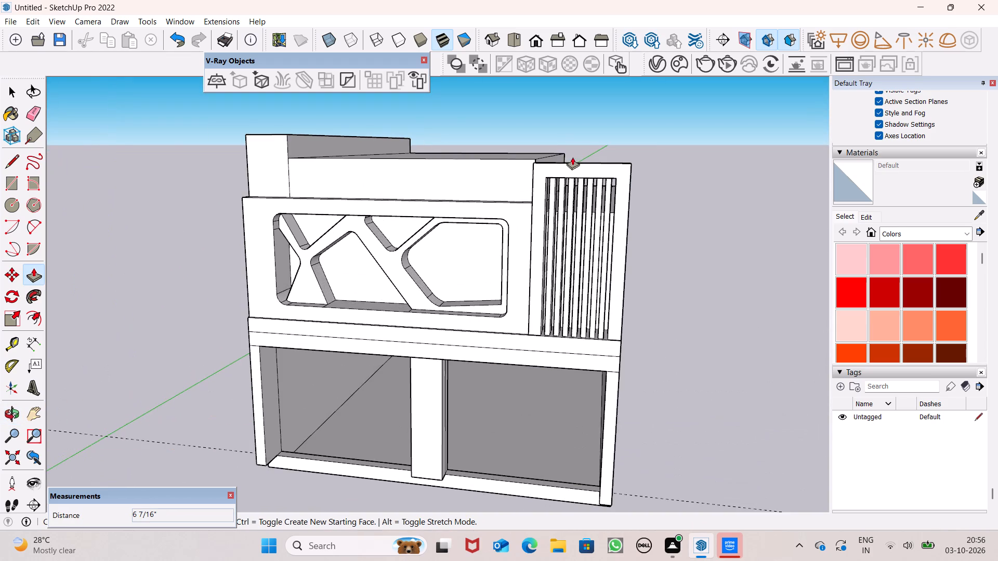
scroll(573, 168, "down", 4)
middle_click_drag(630, 169, 629, 212)
scroll(637, 191, "down", 1)
key("space")
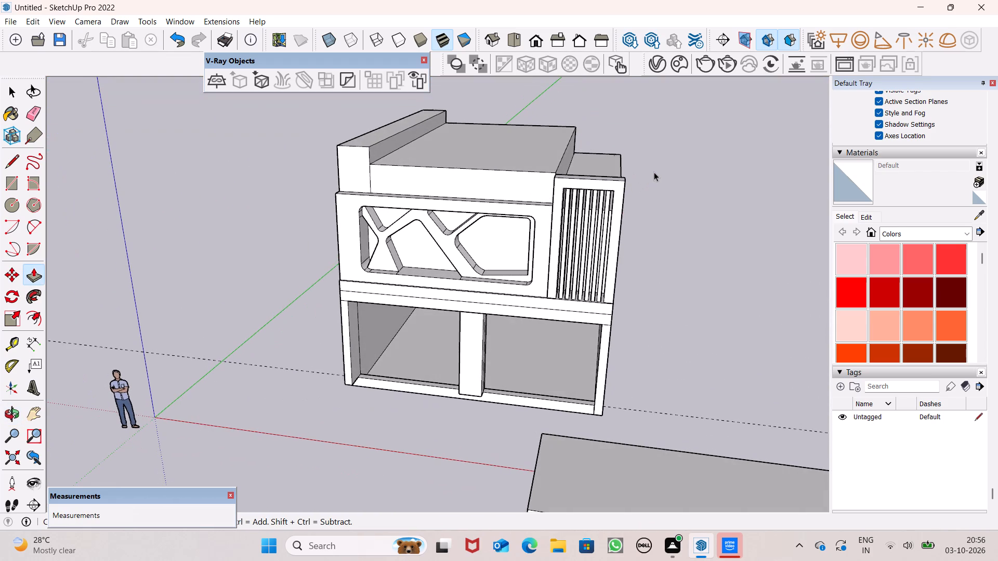
scroll(650, 178, "down", 2)
scroll(629, 220, "up", 4)
scroll(635, 205, "down", 5)
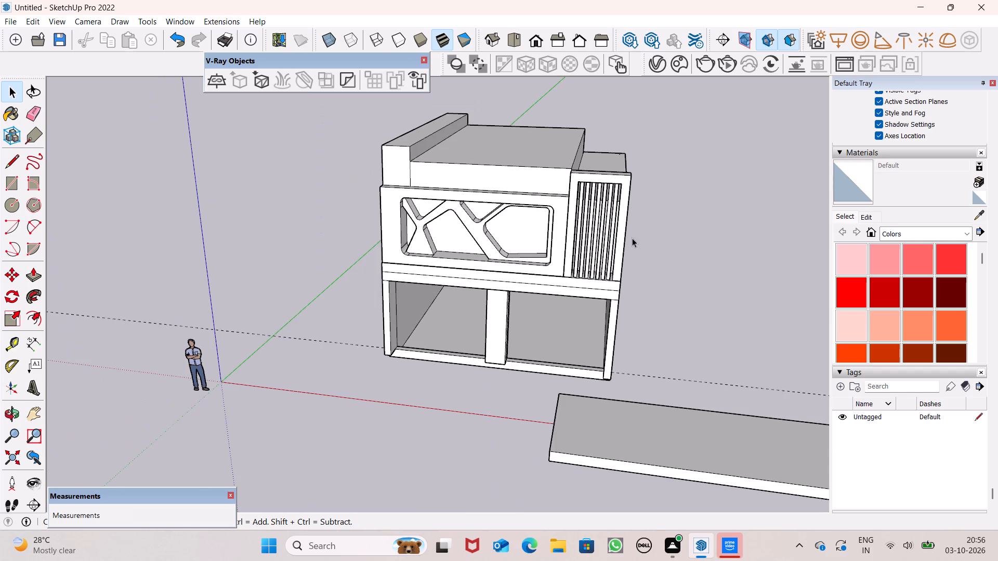
scroll(629, 228, "down", 4)
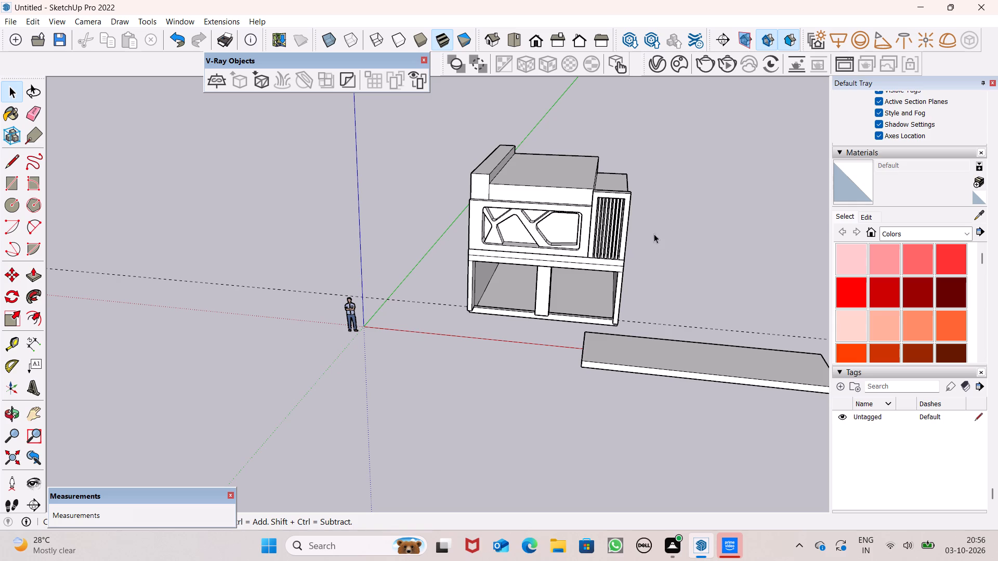
scroll(671, 229, "down", 2)
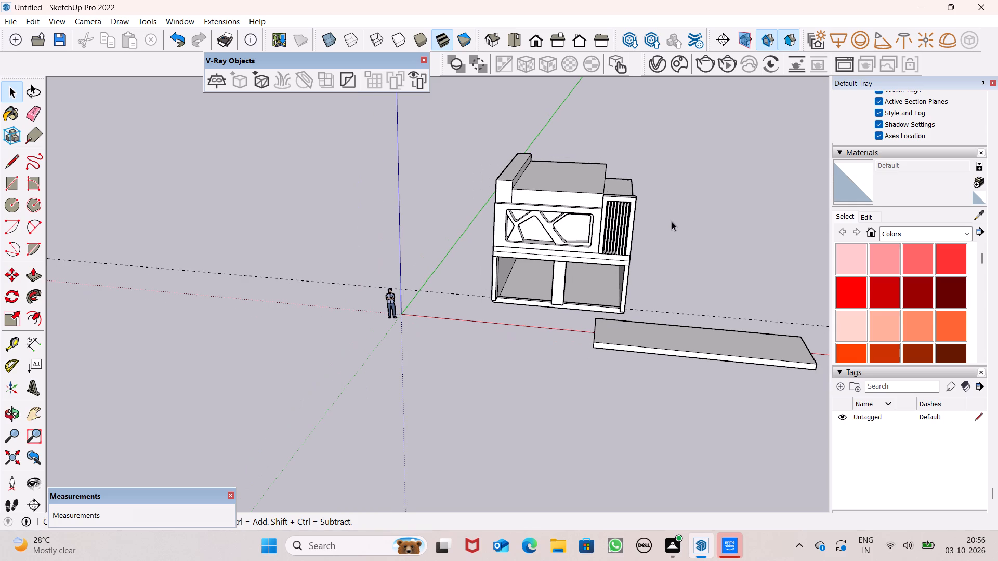
Push/Pull the lower strip of the horizontal band between the two storeys outward from the front facade.
middle_click_drag(650, 274, 793, 155)
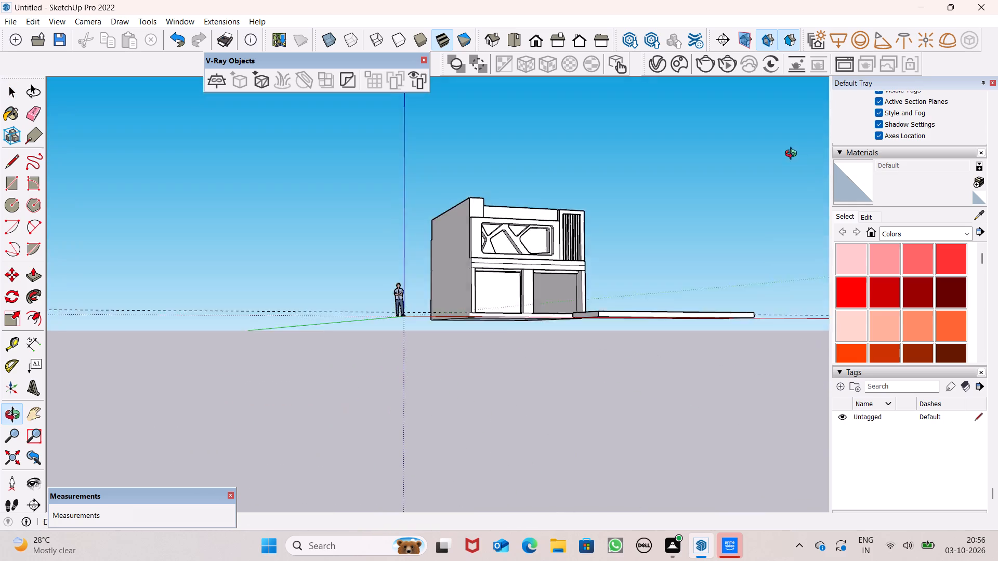
middle_click_drag(793, 155, 799, 140)
scroll(482, 272, "up", 8)
middle_click_drag(523, 280, 588, 332)
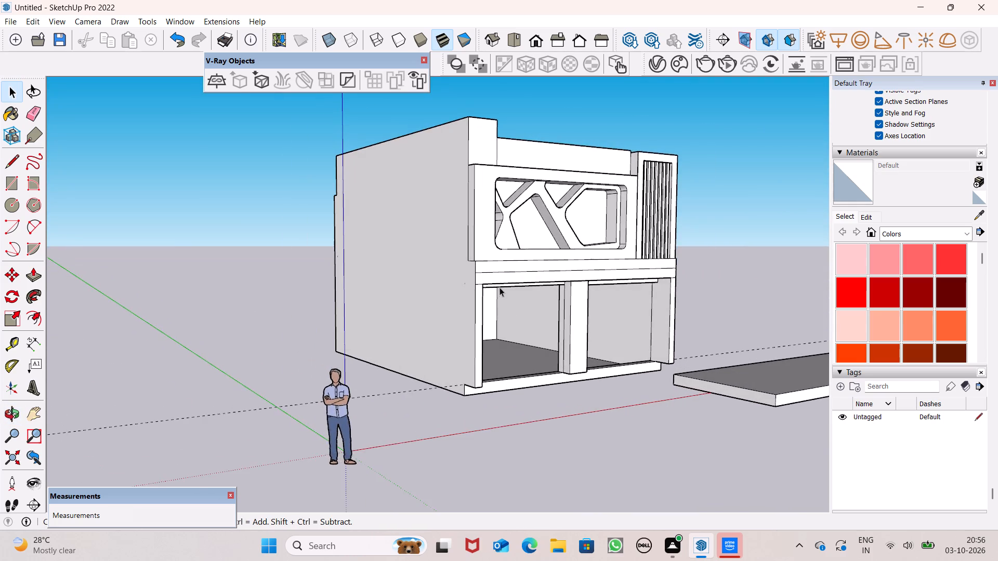
scroll(500, 287, "up", 4)
middle_click_drag(538, 300, 613, 342)
scroll(550, 306, "up", 2)
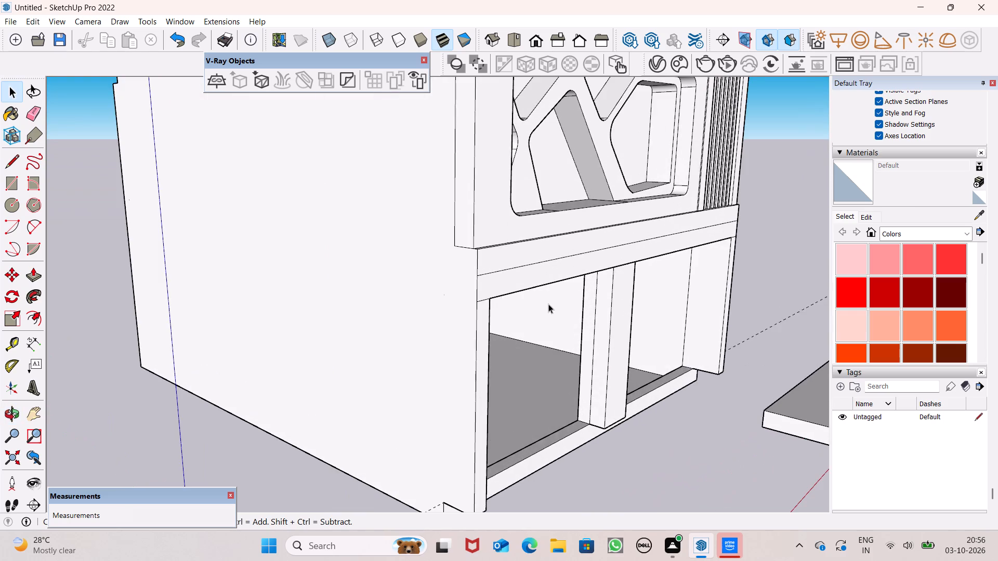
scroll(534, 287, "down", 4)
middle_click_drag(536, 285, 529, 315)
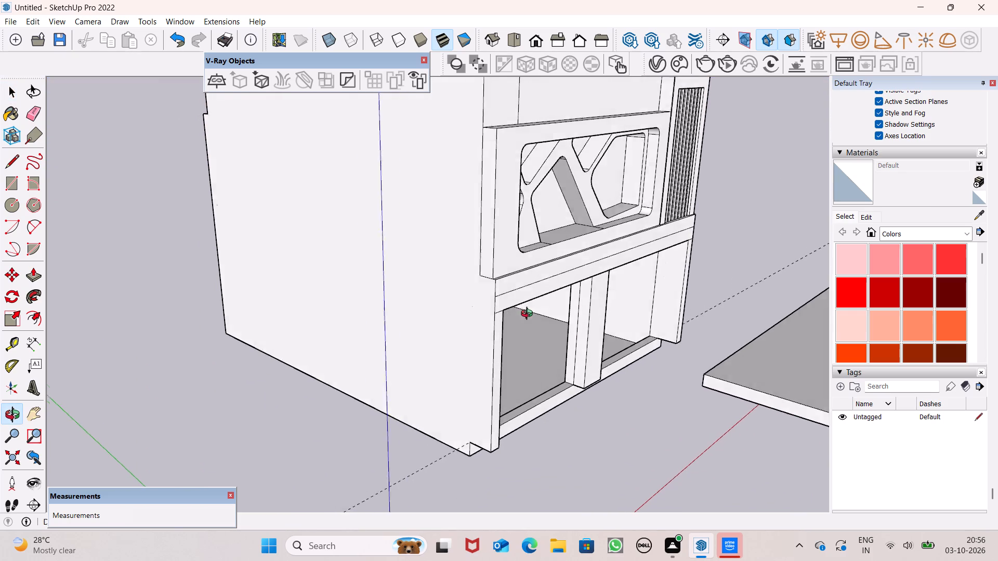
middle_click_drag(529, 315, 496, 340)
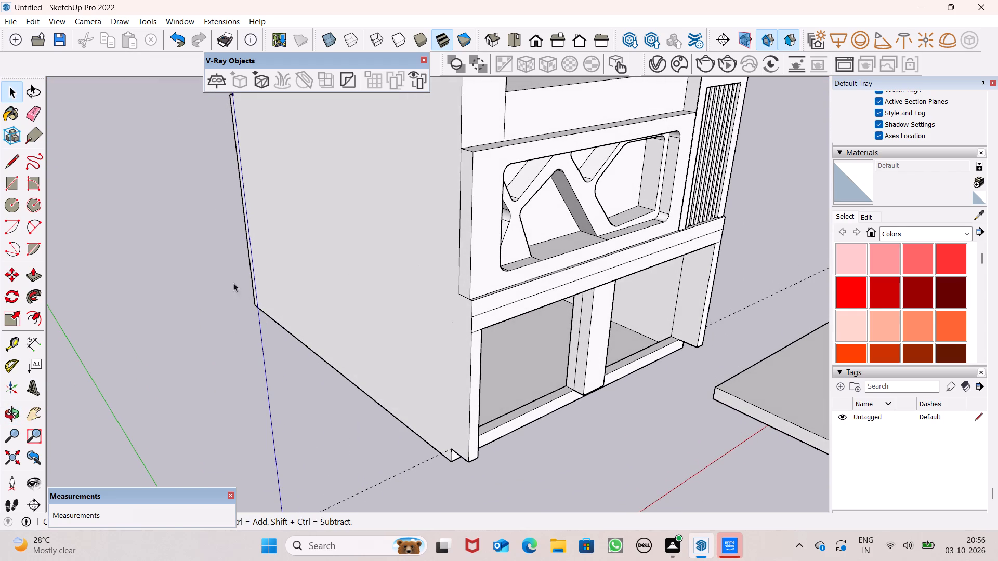
left_click(36, 280)
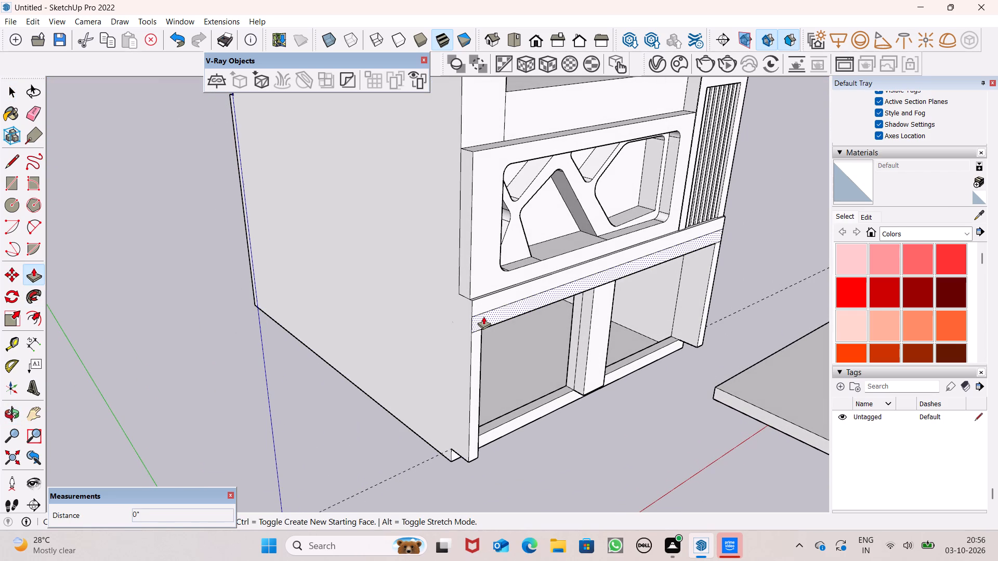
left_click_drag(483, 316, 492, 320)
Push/Pull the upper strip of the band between the storeys outward by about 8 3/8", flush with the lower strip.
left_click_drag(482, 296, 482, 298)
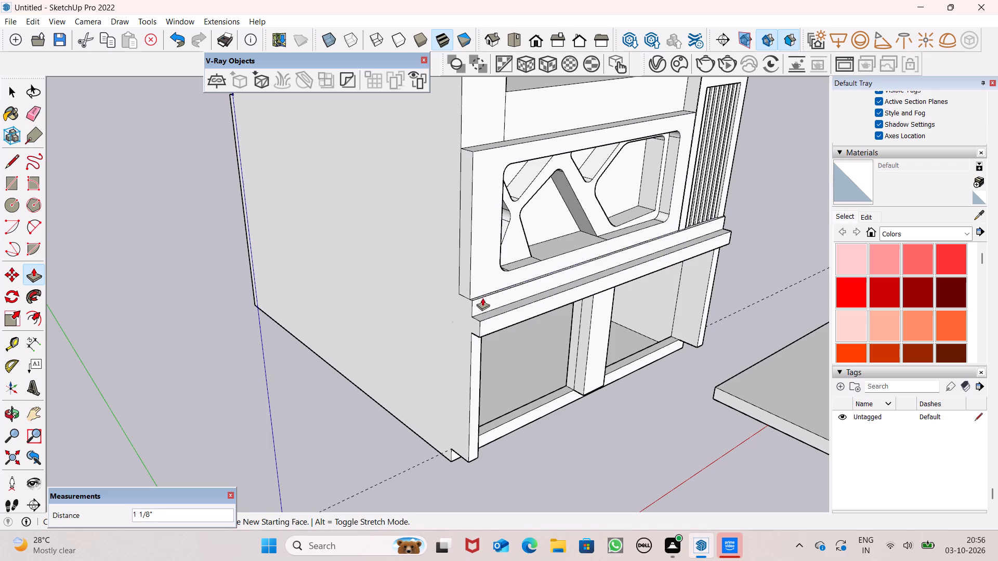
left_click_drag(482, 298, 489, 300)
key("space")
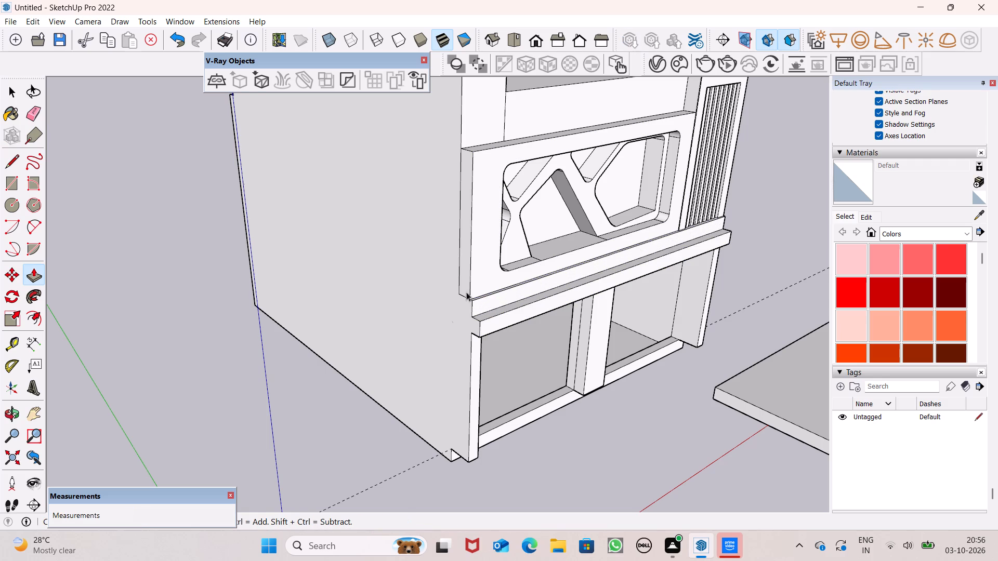
left_click(34, 269)
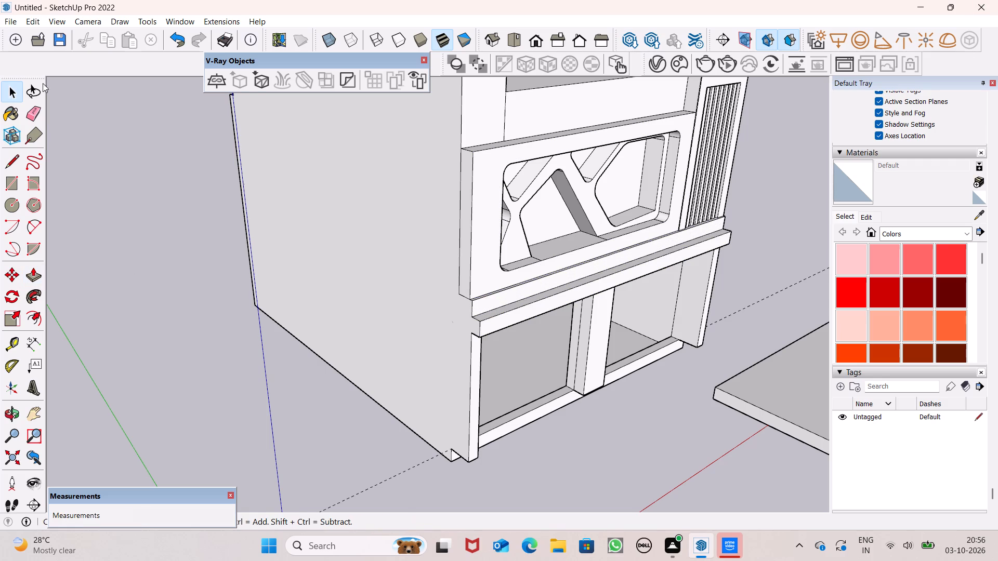
left_click(29, 273)
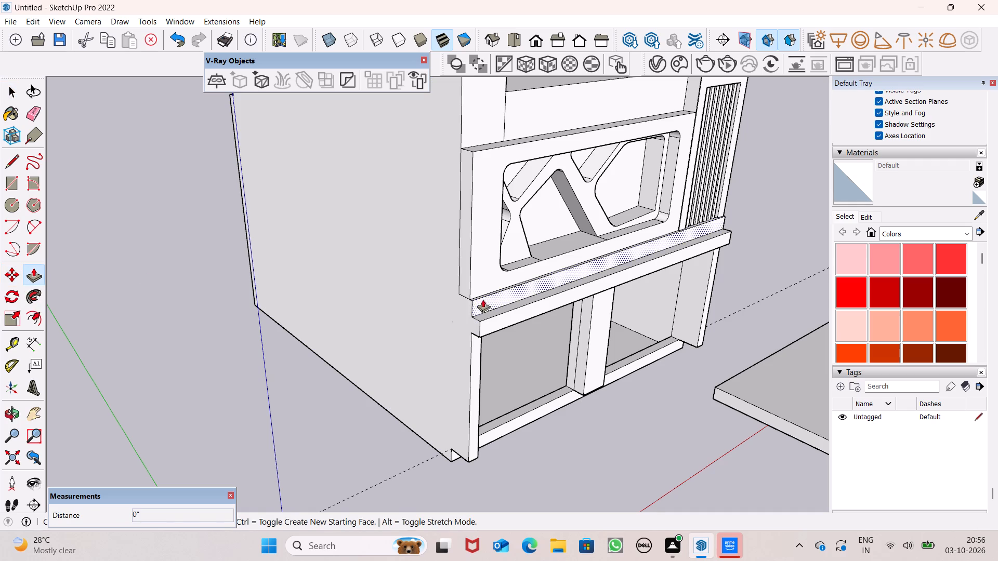
left_click_drag(481, 300, 487, 327)
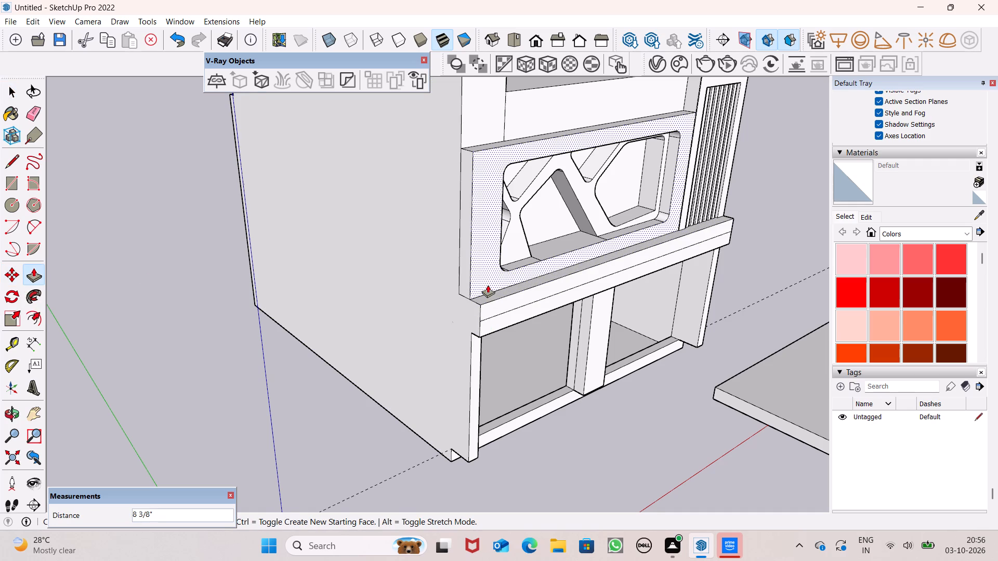
Push/Pull the lattice frame's front face inward by about 5/8".
left_click_drag(487, 285, 492, 294)
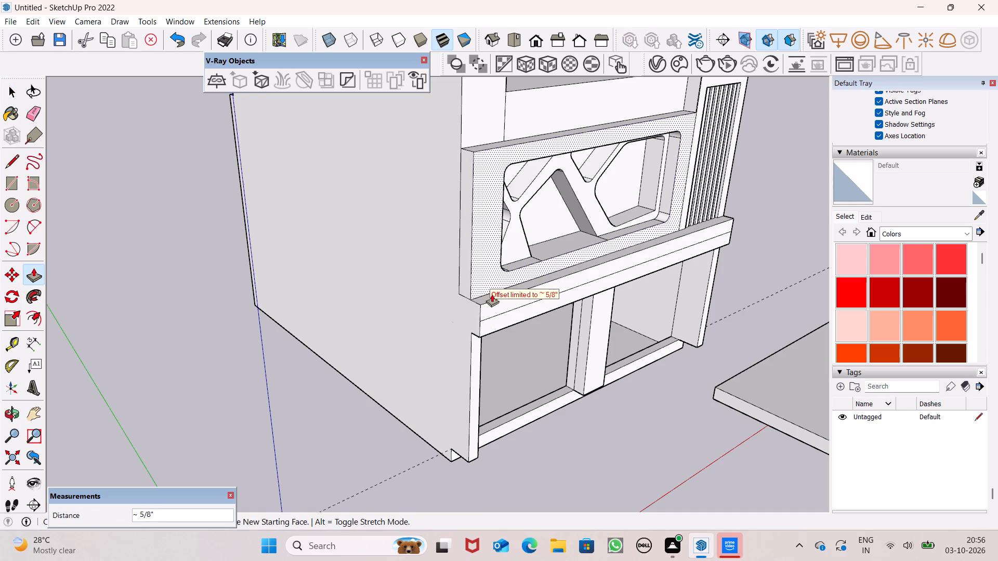
left_click_drag(492, 294, 494, 300)
Push/Pull both outer ground-floor posts' front faces outward to the projecting band, the one below the slatted frame by about 8 3/8".
scroll(564, 315, "down", 2)
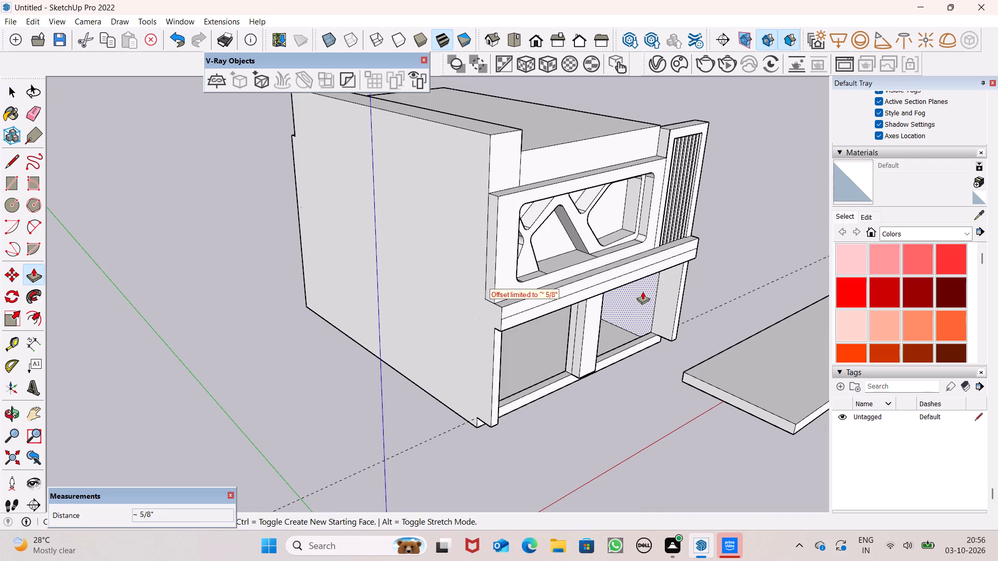
middle_click_drag(637, 291, 561, 211)
scroll(463, 349, "up", 2)
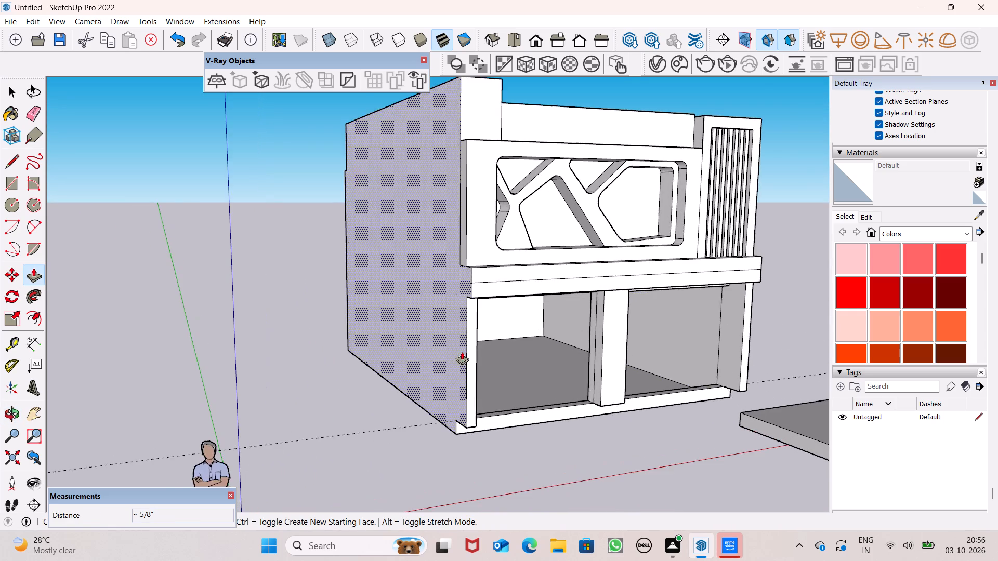
left_click_drag(472, 337, 513, 284)
scroll(542, 285, "down", 5)
middle_click_drag(639, 305, 445, 363)
scroll(748, 365, "up", 4)
left_click_drag(737, 378, 737, 376)
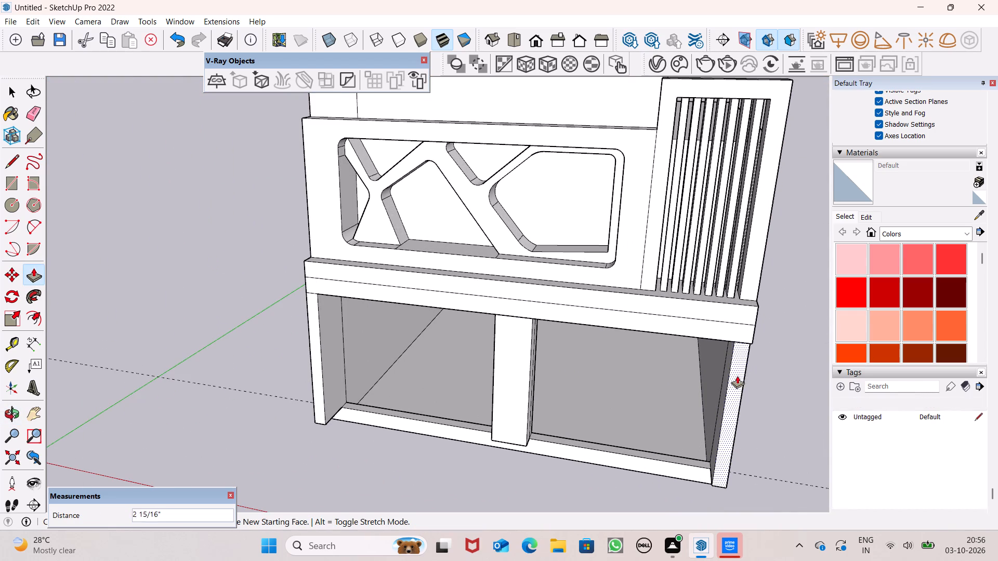
left_click_drag(737, 376, 714, 330)
Delete the dashed guide line running along the building's front, parallel to the red axis.
scroll(707, 282, "down", 12)
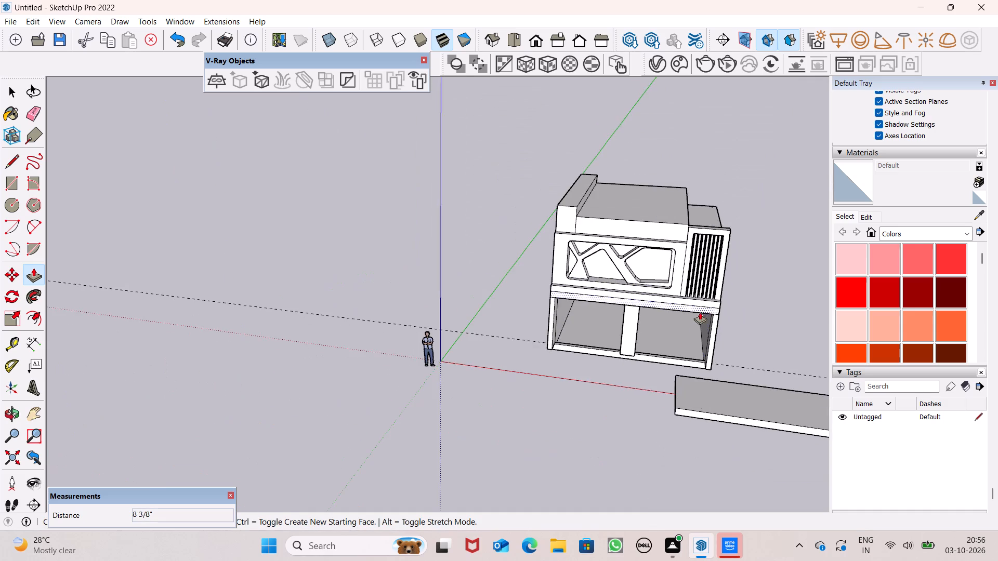
middle_click_drag(640, 329, 764, 409)
scroll(641, 331, "down", 3)
key("space")
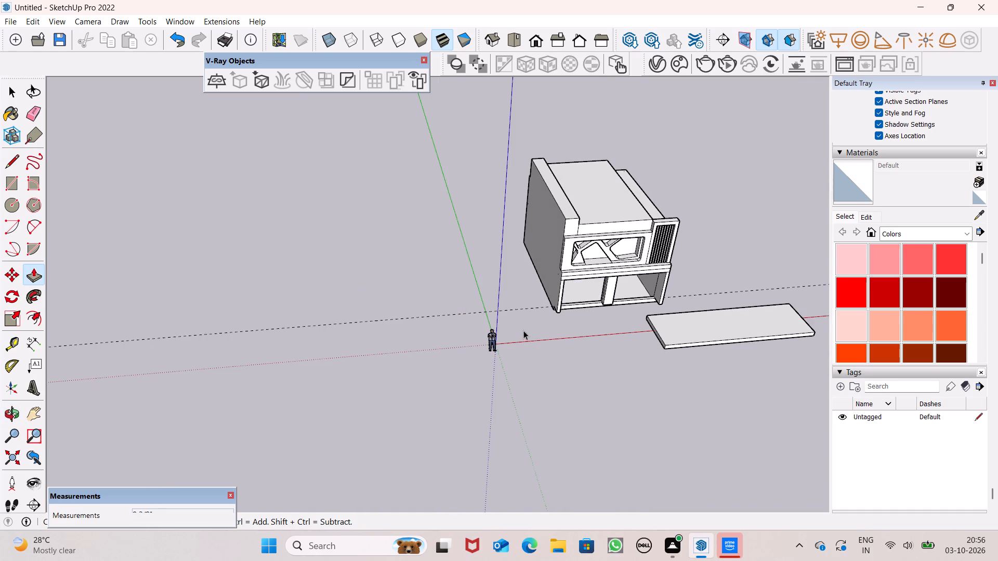
scroll(567, 298, "up", 5)
left_click(480, 315)
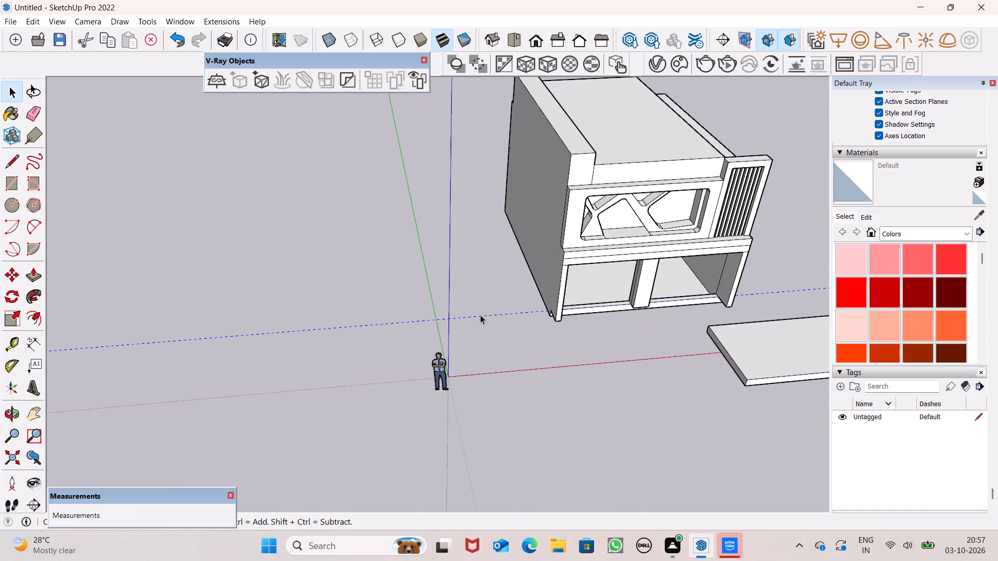
key("Delete")
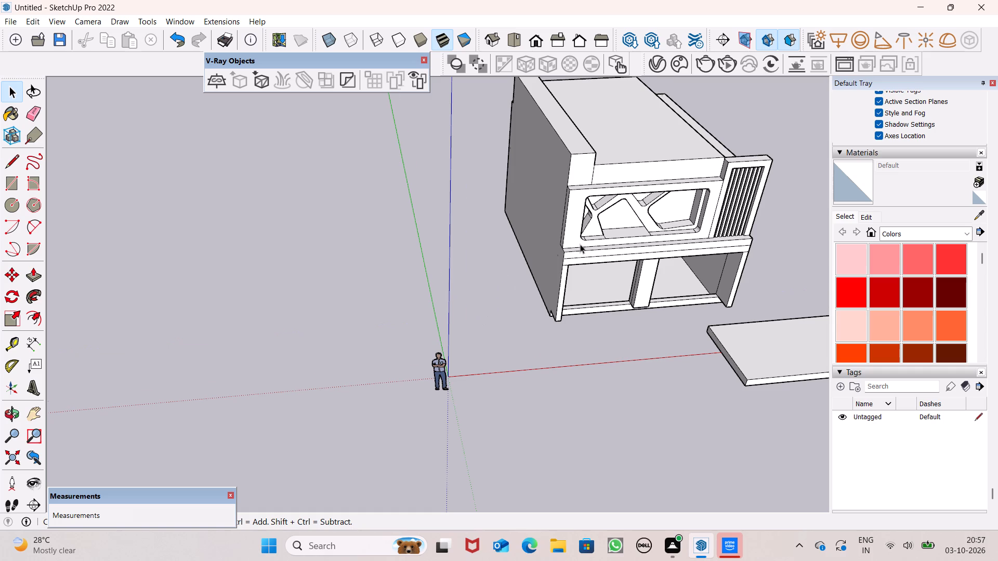
Move the terrace block by its bottom corner about 24' 2 5/16" to the building's front base corner.
scroll(580, 244, "down", 4)
scroll(529, 260, "down", 3)
scroll(645, 248, "up", 5)
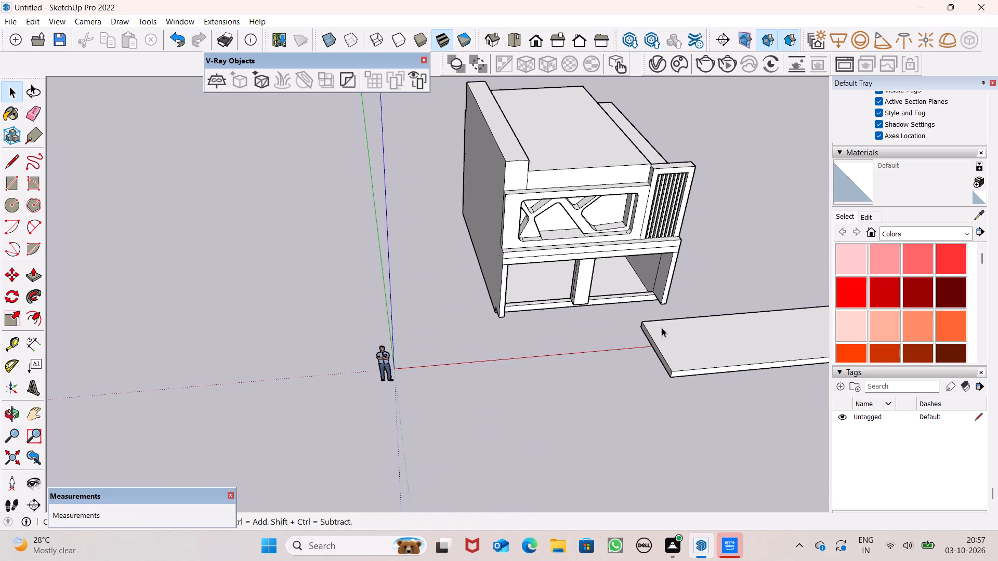
scroll(557, 300, "down", 8)
scroll(921, 113, "down", 2)
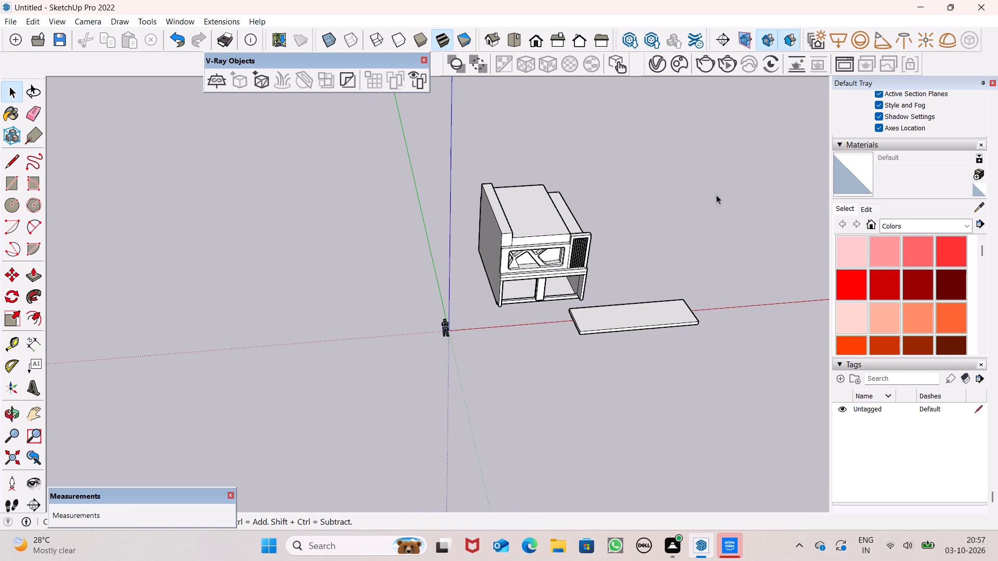
scroll(503, 242, "down", 5)
middle_click_drag(560, 312, 694, 276)
scroll(518, 279, "up", 8)
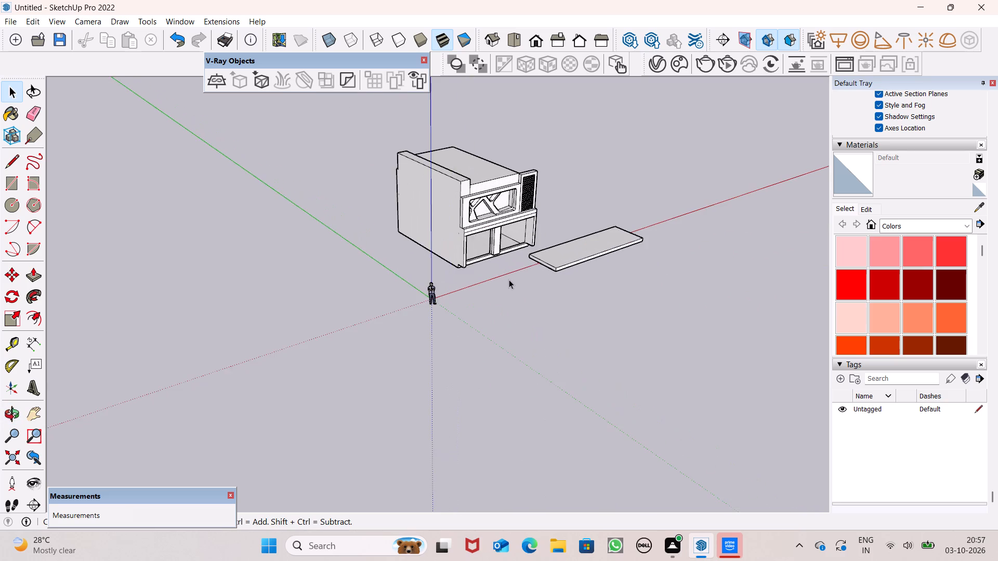
scroll(514, 270, "up", 7)
scroll(563, 253, "up", 5)
scroll(648, 272, "down", 6)
middle_click_drag(596, 288, 675, 213)
scroll(675, 213, "up", 6)
left_click(593, 279)
key("m")
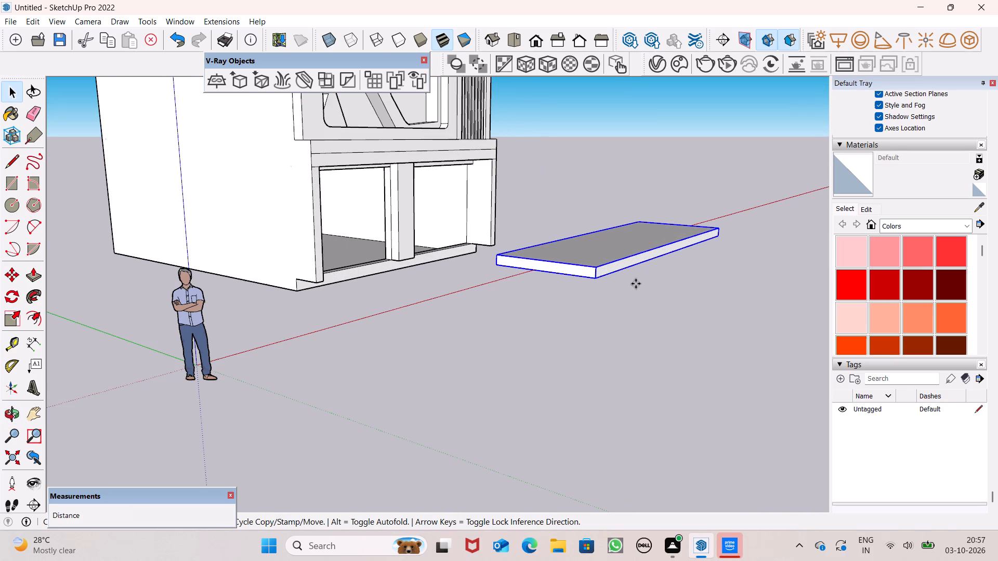
key("Return")
middle_click_drag(537, 286, 701, 315)
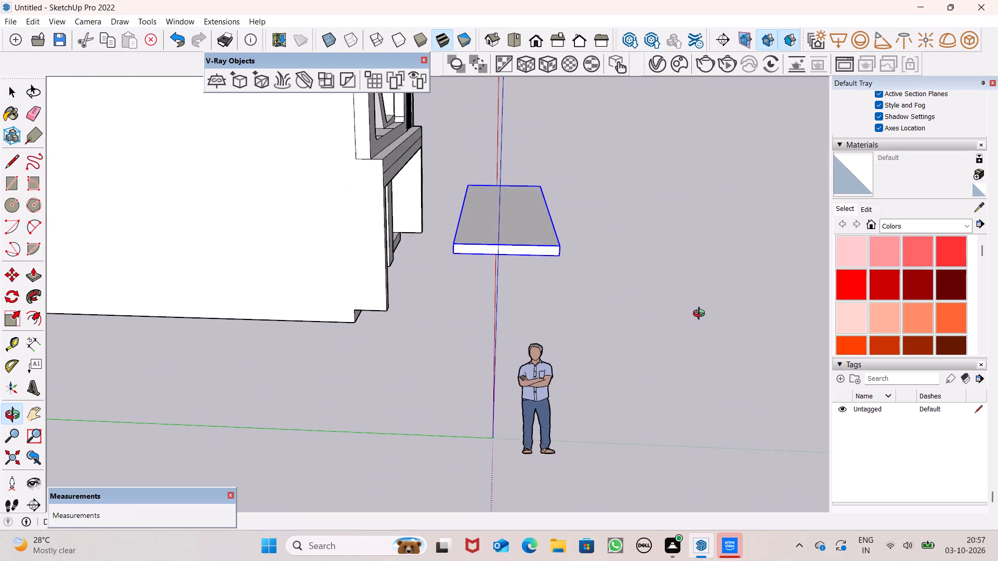
middle_click_drag(701, 315, 701, 315)
scroll(378, 252, "up", 4)
middle_click_drag(440, 279, 457, 240)
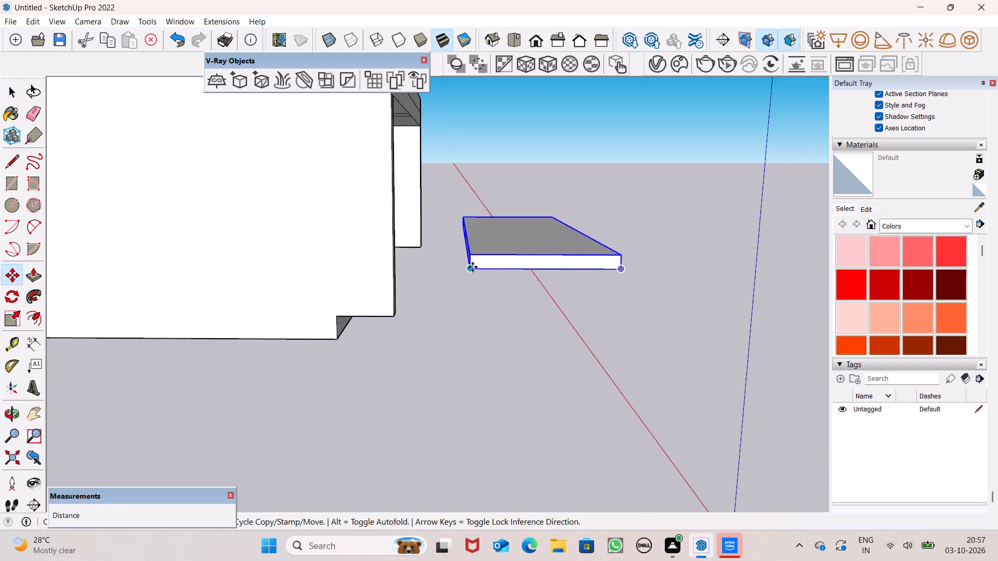
left_click_drag(472, 267, 326, 362)
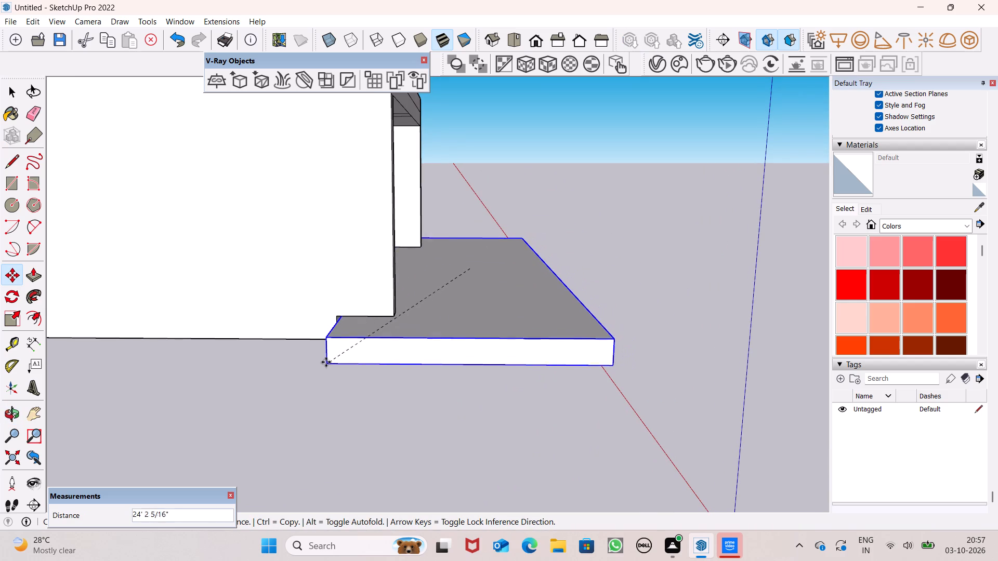
left_click_drag(326, 362, 325, 357)
Examine how the terrace block meets the building's base from below, the front and both sides.
middle_click_drag(341, 363, 409, 322)
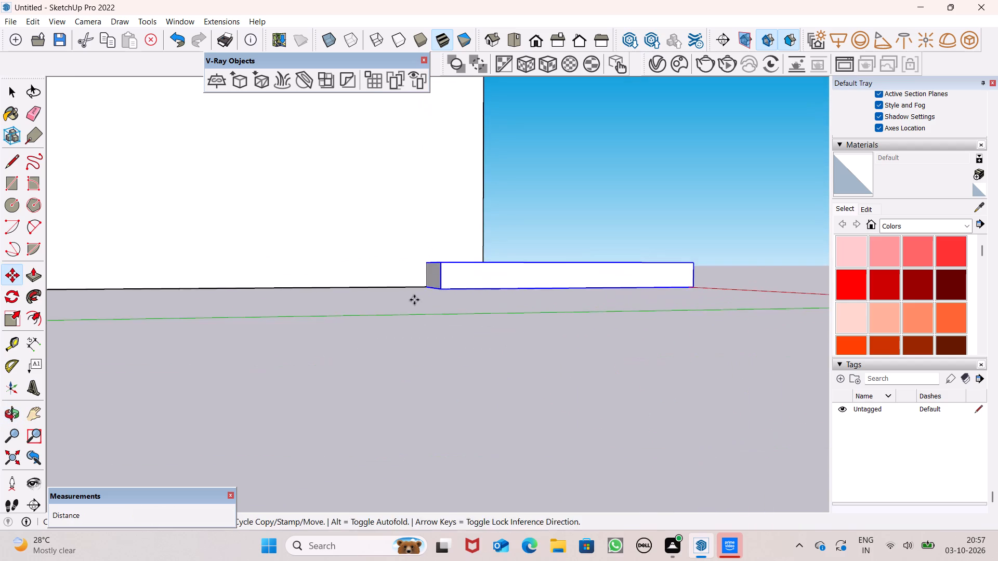
scroll(412, 298, "up", 5)
middle_click_drag(434, 311, 391, 291)
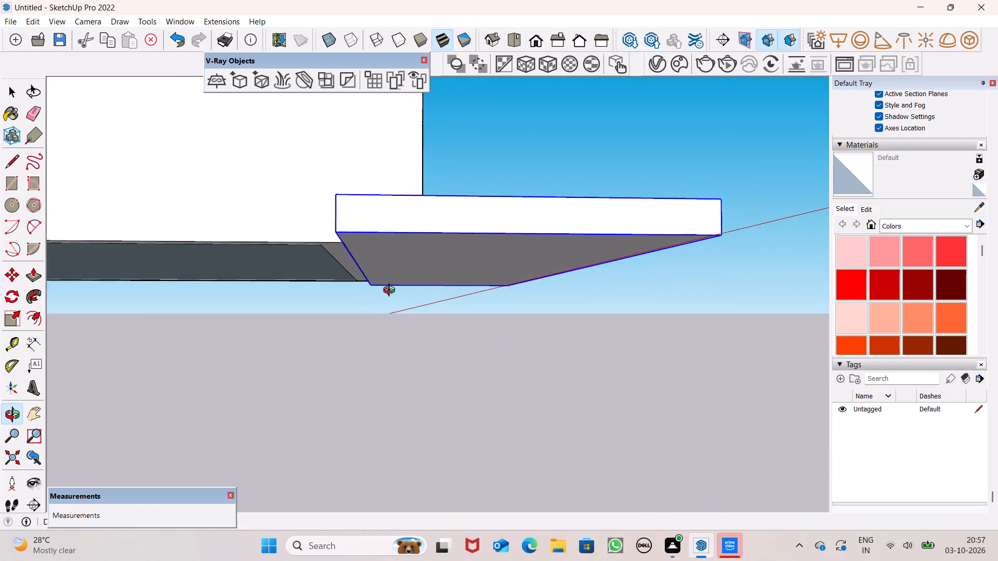
middle_click_drag(391, 291, 217, 359)
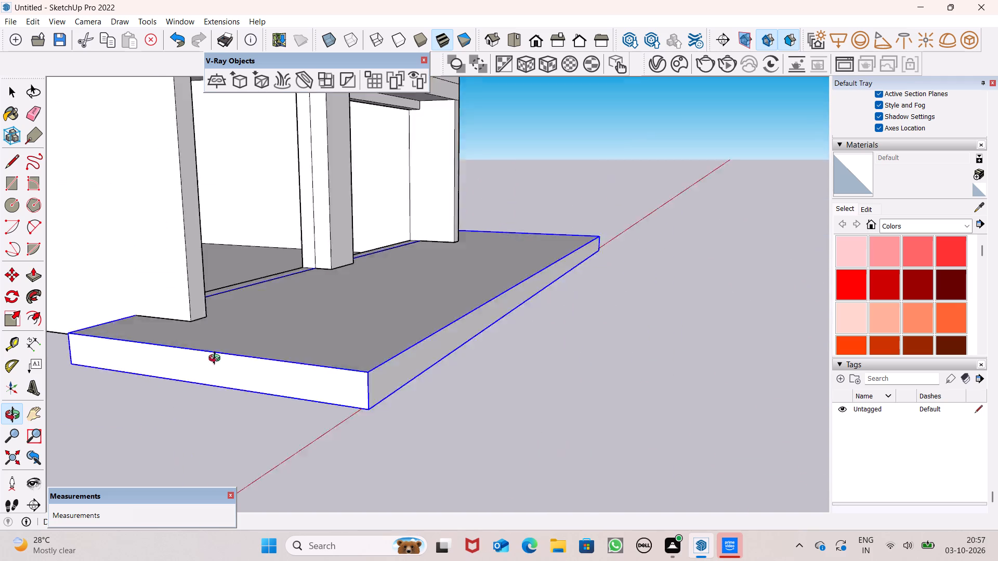
middle_click_drag(217, 359, 52, 379)
scroll(414, 241, "down", 6)
middle_click_drag(416, 250, 228, 281)
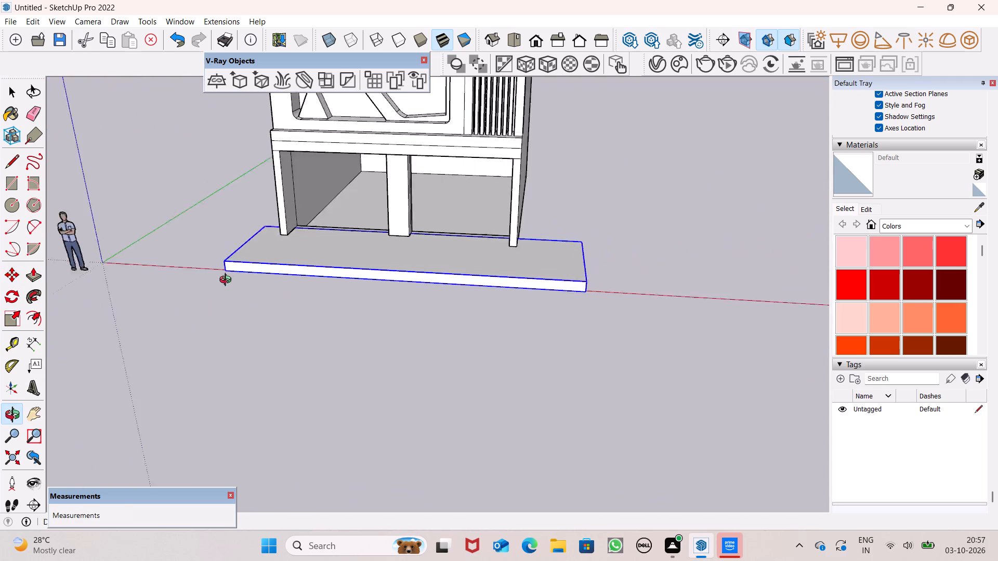
middle_click_drag(228, 281, 0, 197)
middle_click_drag(553, 280, 360, 333)
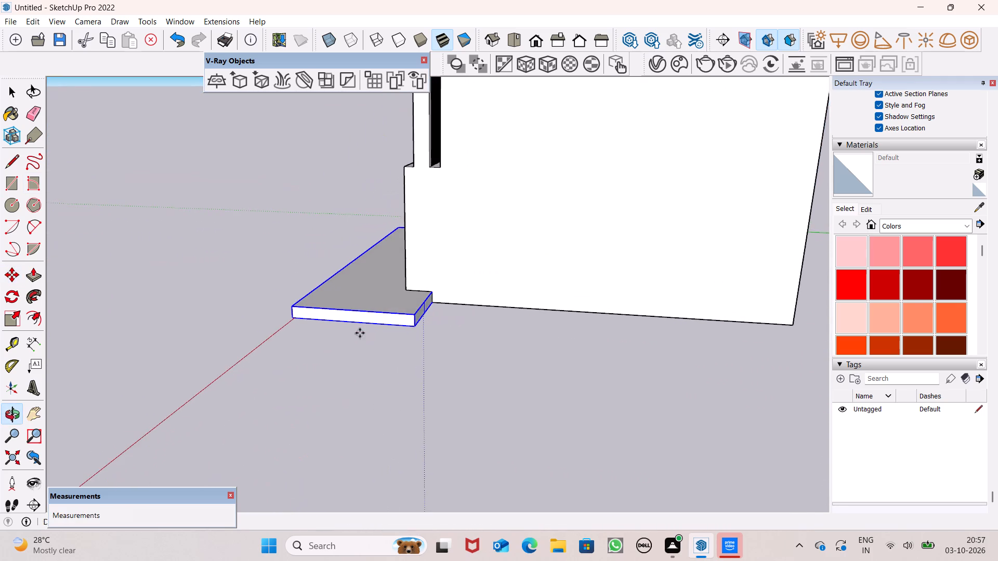
middle_click_drag(360, 333, 360, 337)
scroll(402, 325, "up", 5)
middle_click_drag(414, 325, 997, 416)
scroll(693, 287, "down", 6)
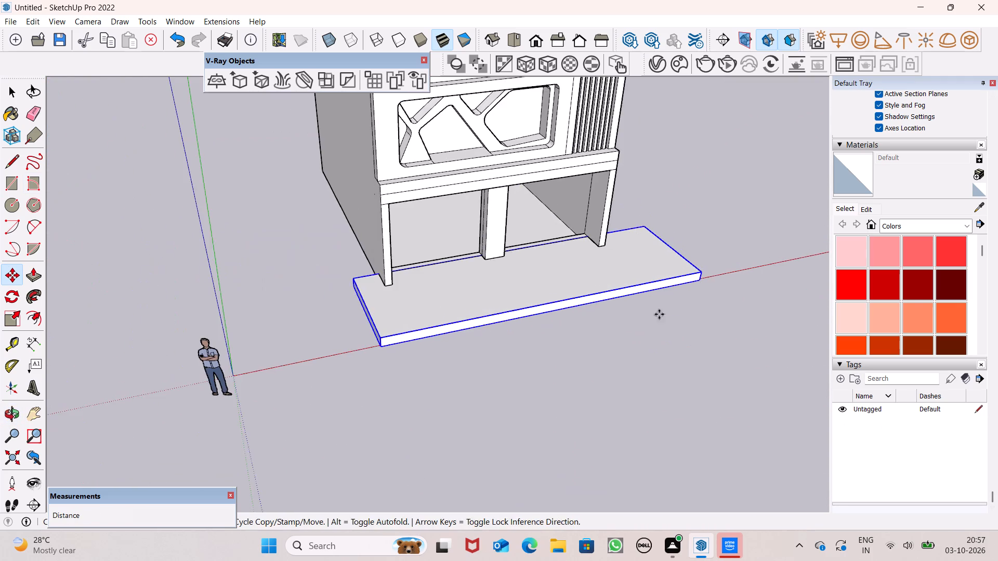
middle_click_drag(615, 320, 856, 260)
Move the terrace block slightly outward past the building's side wall, using its top outer corner as the grab point.
scroll(856, 259, "up", 1)
scroll(330, 340, "up", 2)
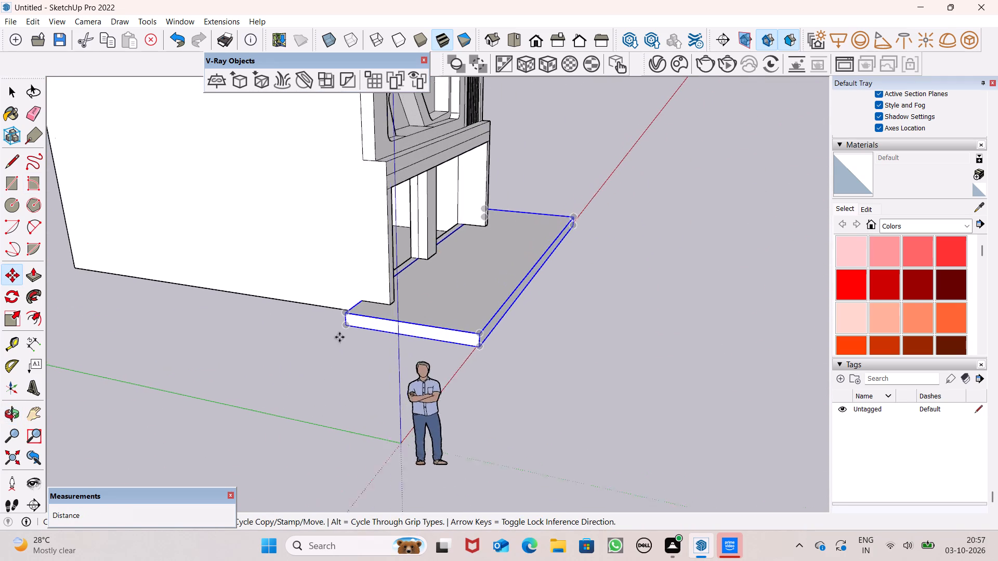
scroll(339, 337, "up", 1)
middle_click_drag(351, 339, 516, 400)
scroll(471, 389, "up", 3)
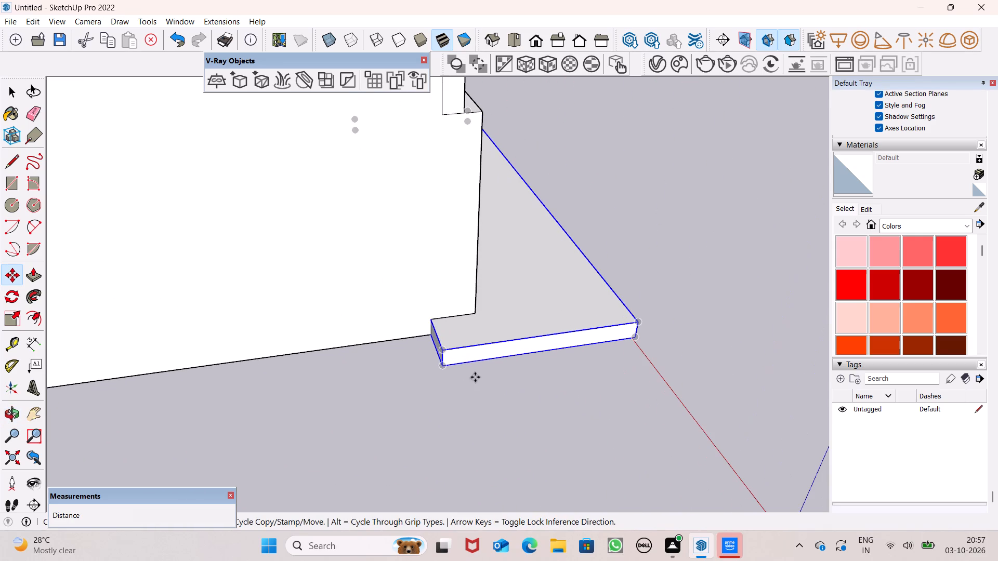
left_click_drag(444, 352, 446, 378)
scroll(433, 398, "down", 7)
scroll(476, 397, "down", 4)
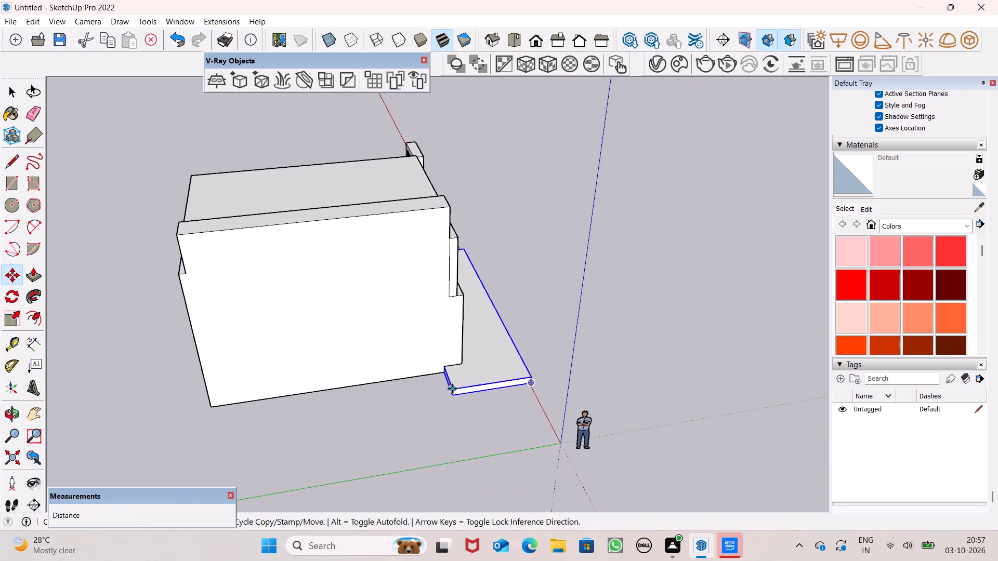
Nudge the terrace block slightly along the red axis by its top outer corner near the slatted frame, and deselect it.
left_click_drag(453, 389, 458, 390)
scroll(522, 416, "down", 4)
middle_click_drag(558, 433, 384, 488)
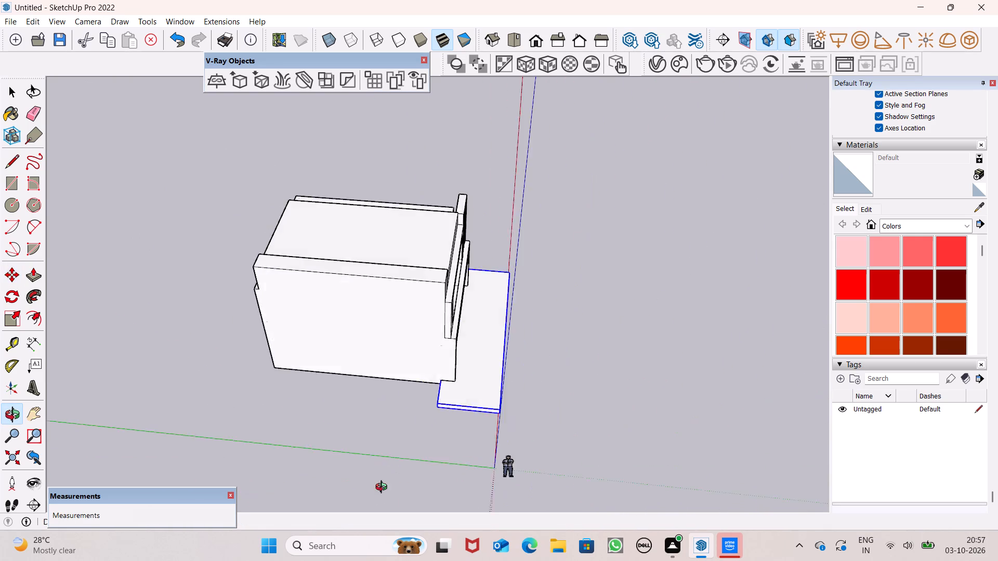
middle_click_drag(384, 488, 117, 478)
middle_click_drag(446, 377, 161, 407)
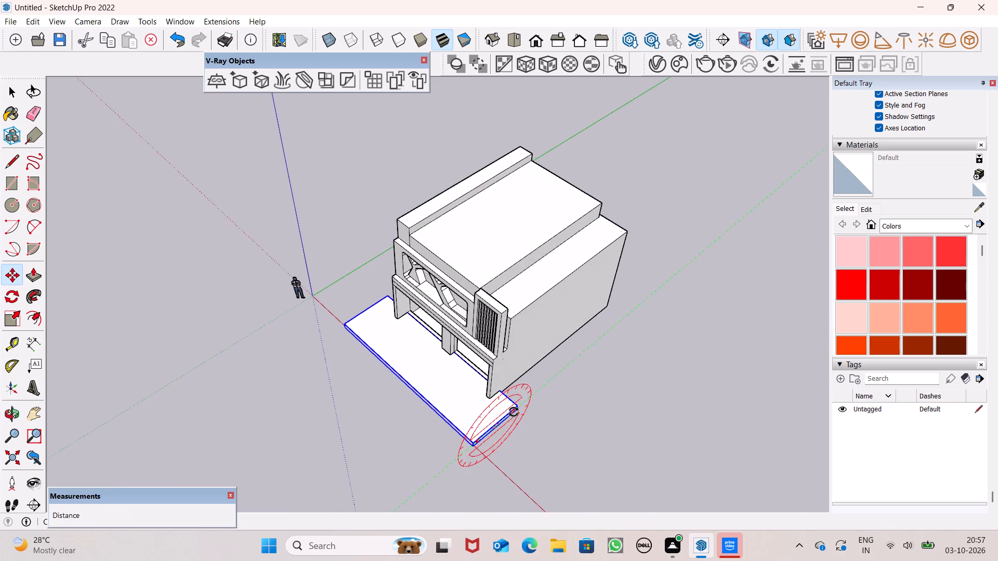
scroll(514, 411, "up", 5)
left_click_drag(519, 403, 520, 402)
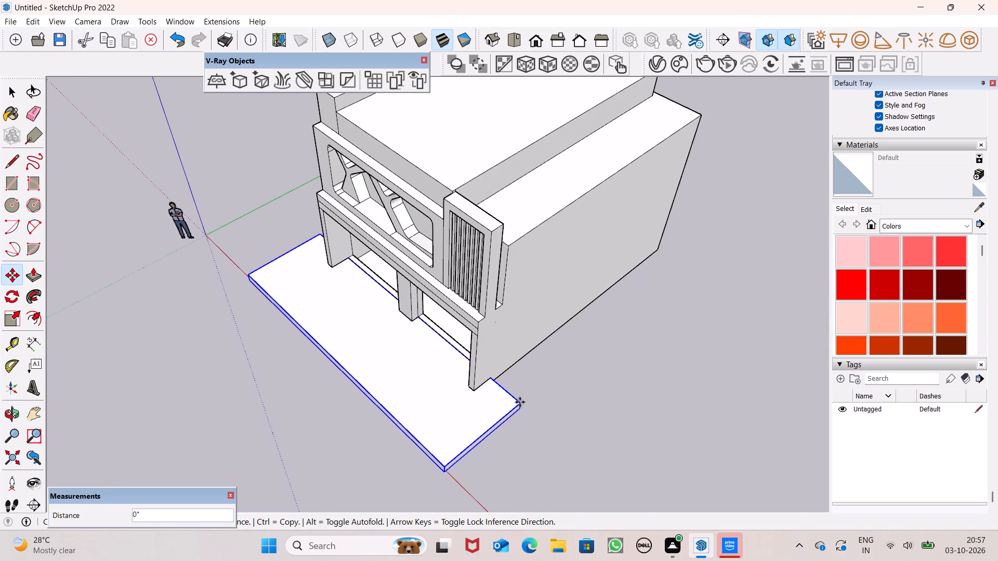
left_click_drag(520, 402, 522, 409)
key("space")
left_click(583, 407)
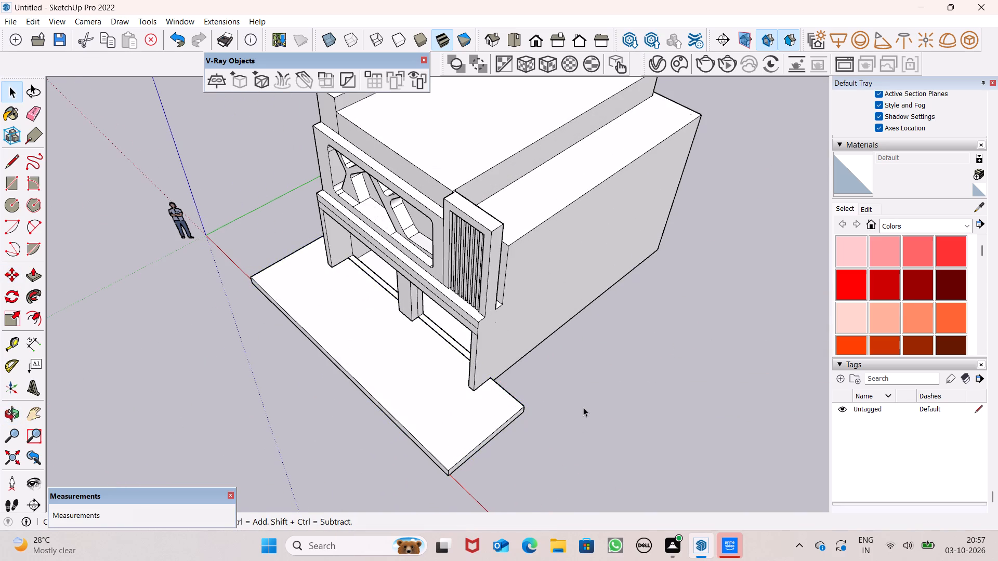
Examine the front façade and the two ground-floor openings around the centre post from above, straight on and below.
scroll(583, 407, "down", 3)
middle_click_drag(592, 406, 782, 255)
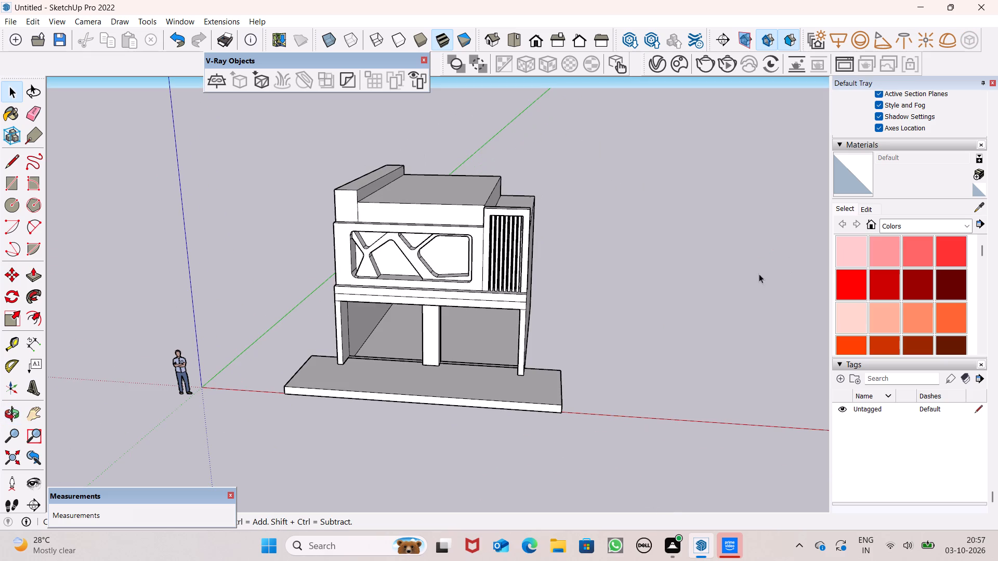
scroll(645, 285, "down", 3)
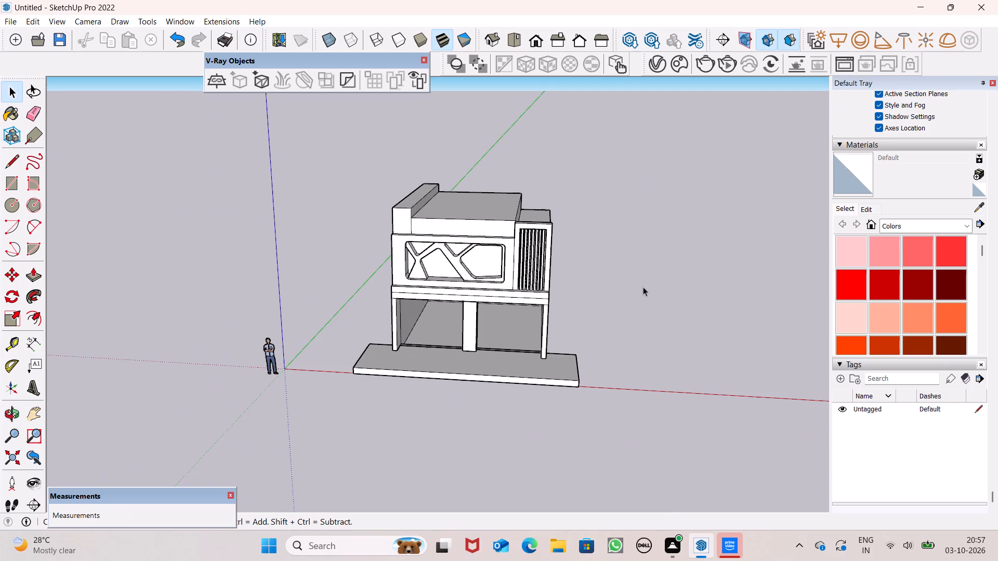
middle_click_drag(632, 305, 669, 351)
scroll(582, 287, "up", 4)
middle_click_drag(580, 276, 601, 237)
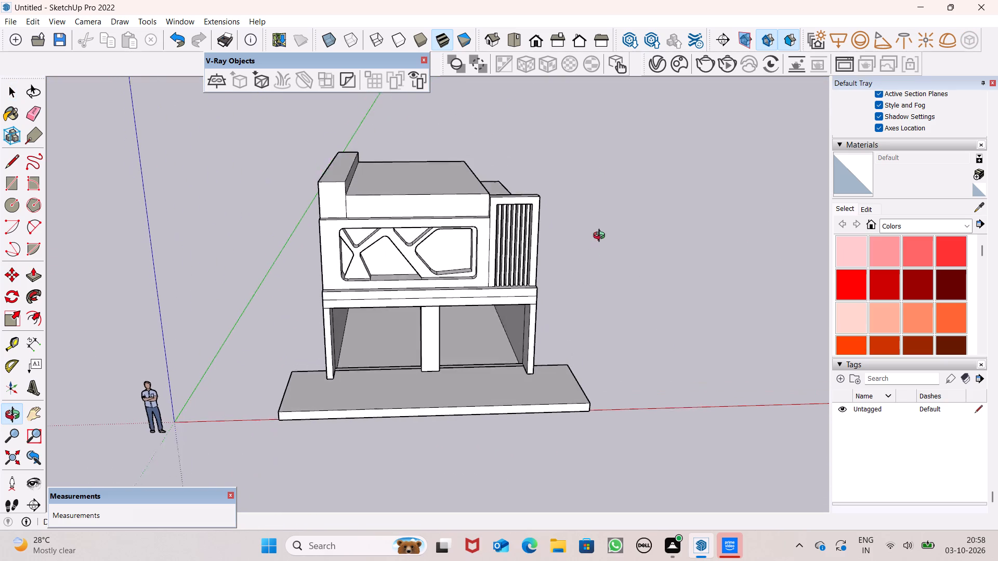
middle_click_drag(601, 237, 601, 226)
scroll(546, 317, "up", 2)
middle_click_drag(528, 314, 537, 258)
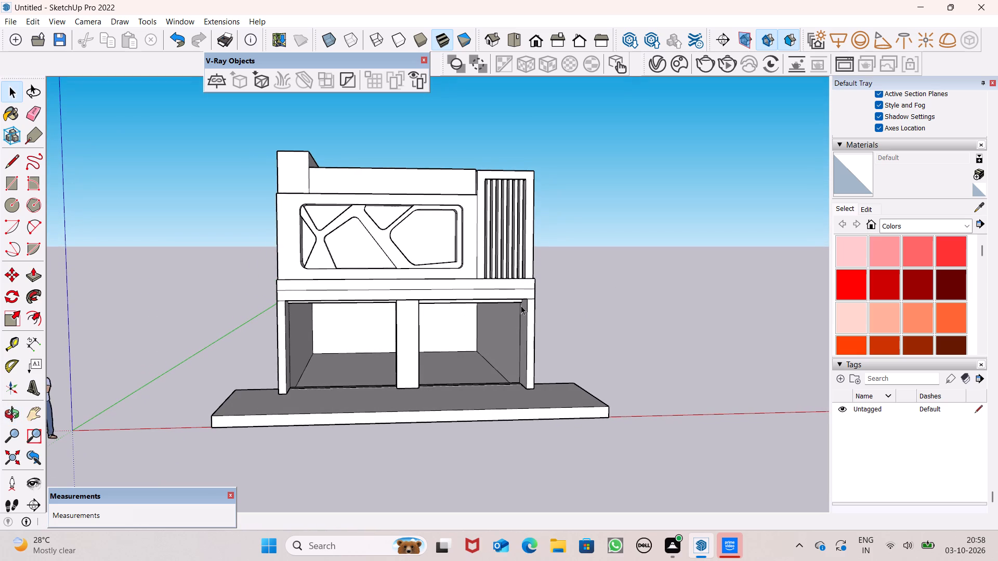
middle_click_drag(476, 354, 458, 291)
scroll(414, 306, "up", 3)
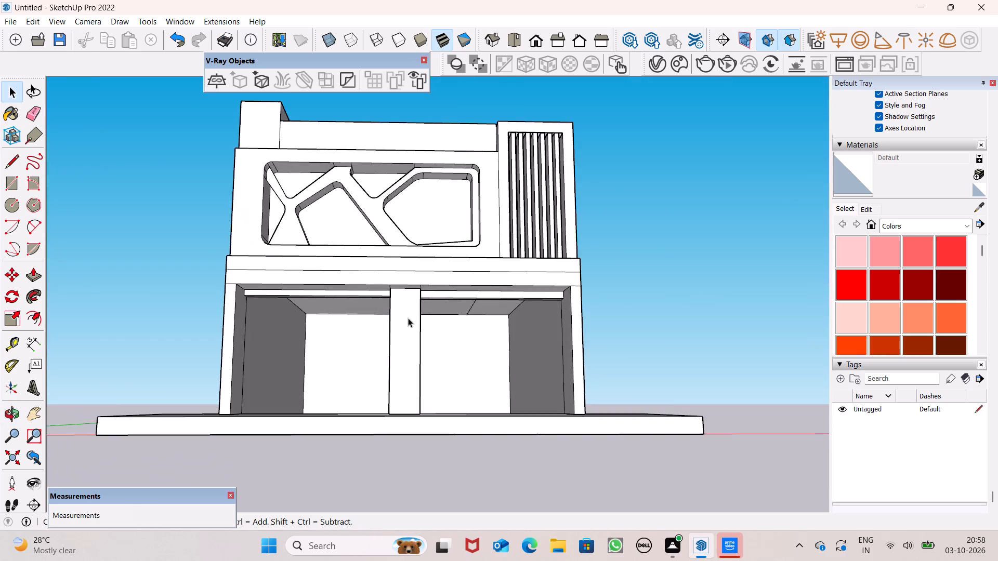
scroll(411, 312, "down", 4)
middle_click_drag(414, 323, 419, 408)
scroll(404, 357, "up", 4)
middle_click_drag(405, 341, 407, 341)
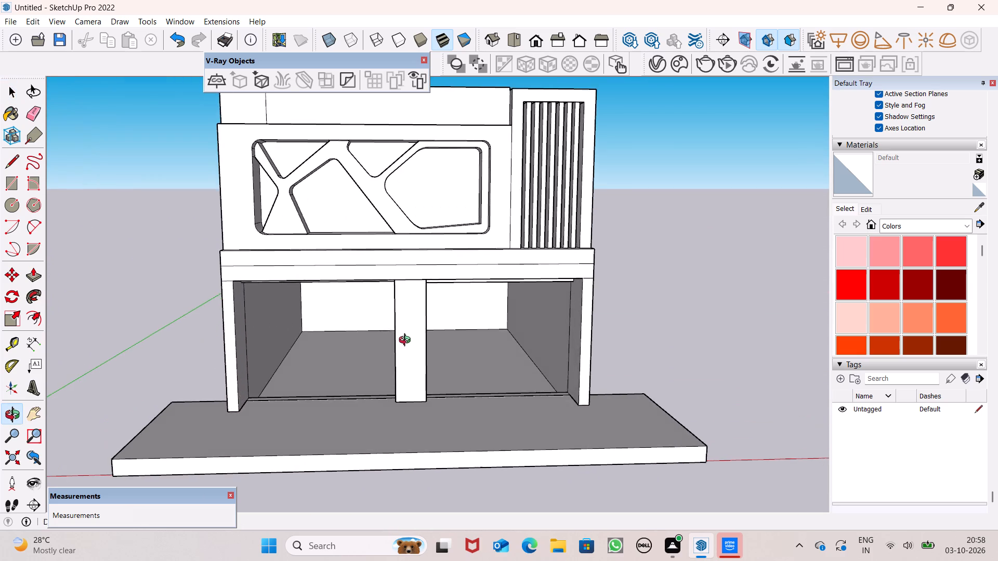
middle_click_drag(407, 341, 393, 271)
scroll(387, 284, "up", 4)
scroll(359, 281, "down", 4)
middle_click_drag(328, 290, 330, 300)
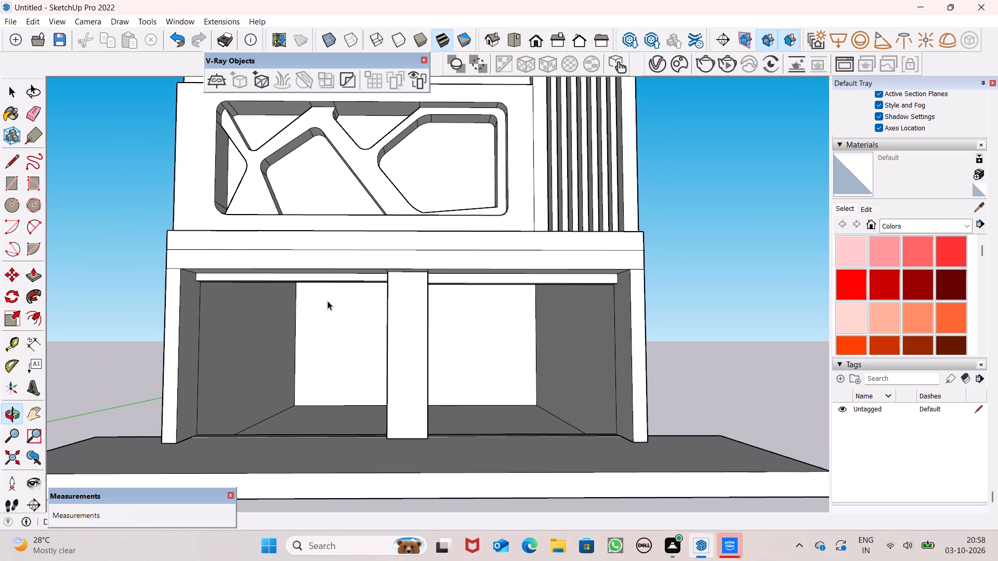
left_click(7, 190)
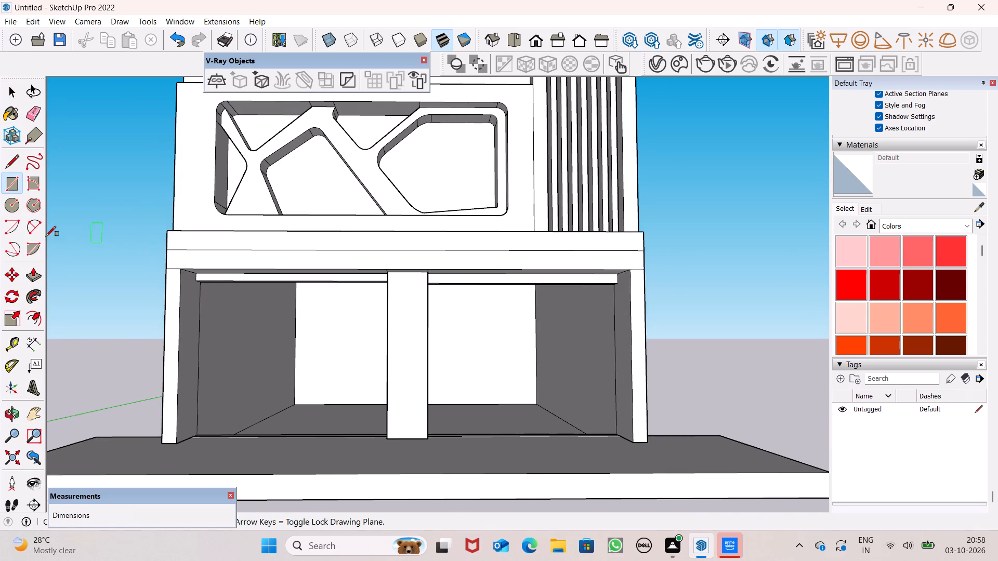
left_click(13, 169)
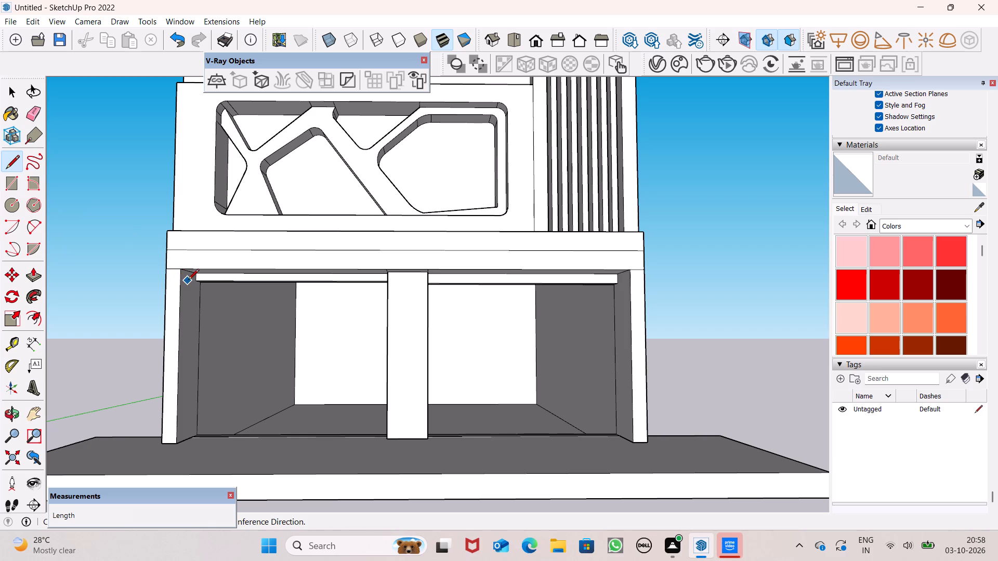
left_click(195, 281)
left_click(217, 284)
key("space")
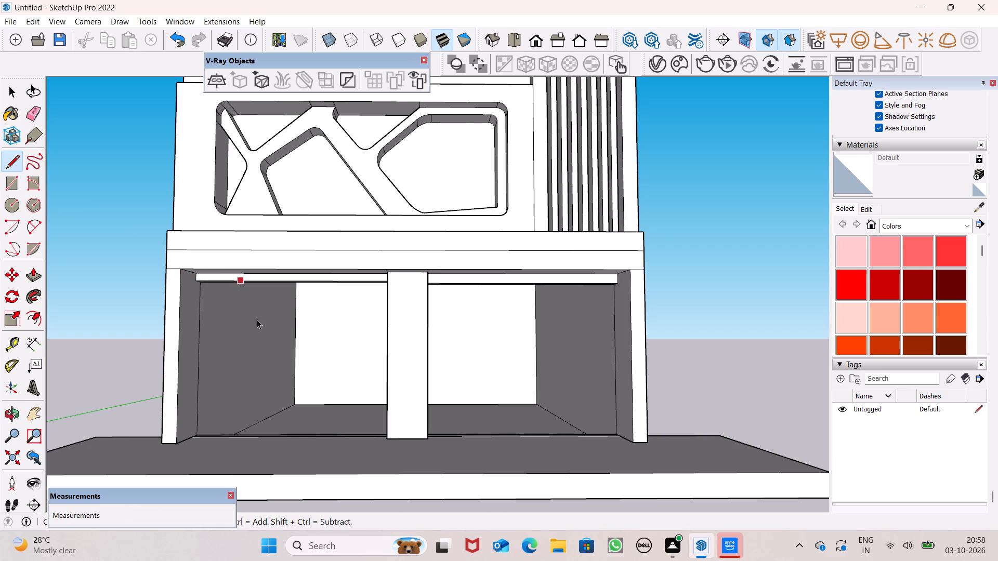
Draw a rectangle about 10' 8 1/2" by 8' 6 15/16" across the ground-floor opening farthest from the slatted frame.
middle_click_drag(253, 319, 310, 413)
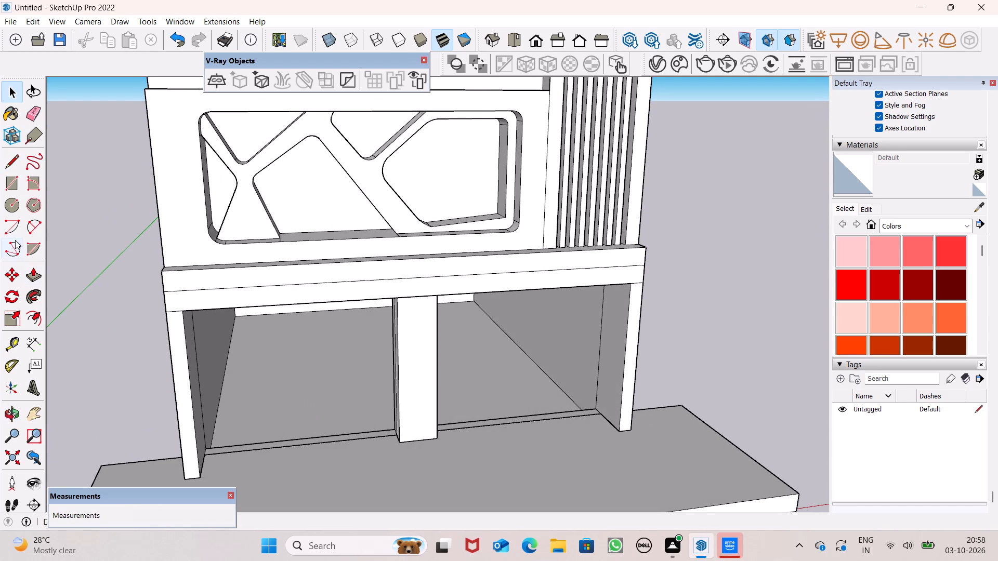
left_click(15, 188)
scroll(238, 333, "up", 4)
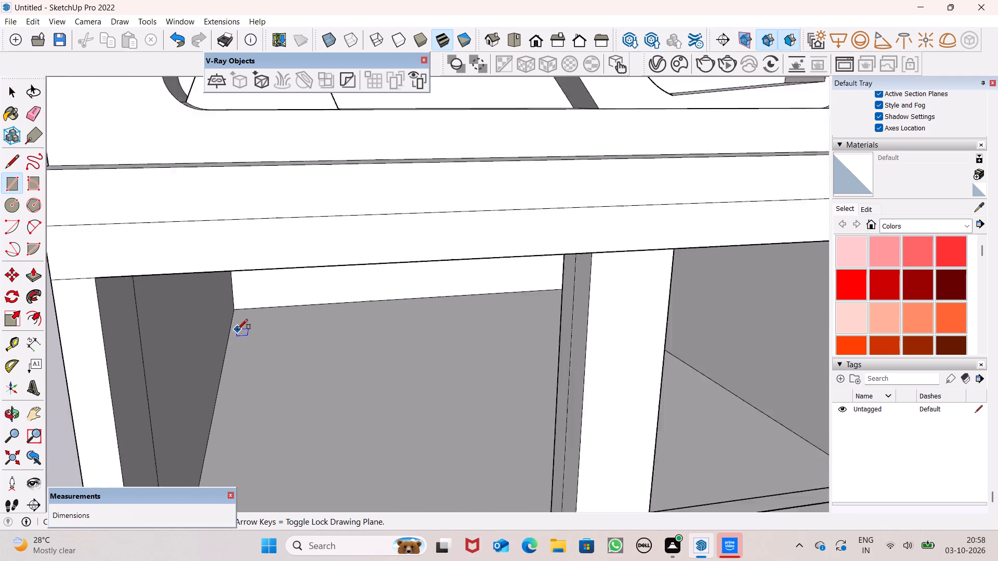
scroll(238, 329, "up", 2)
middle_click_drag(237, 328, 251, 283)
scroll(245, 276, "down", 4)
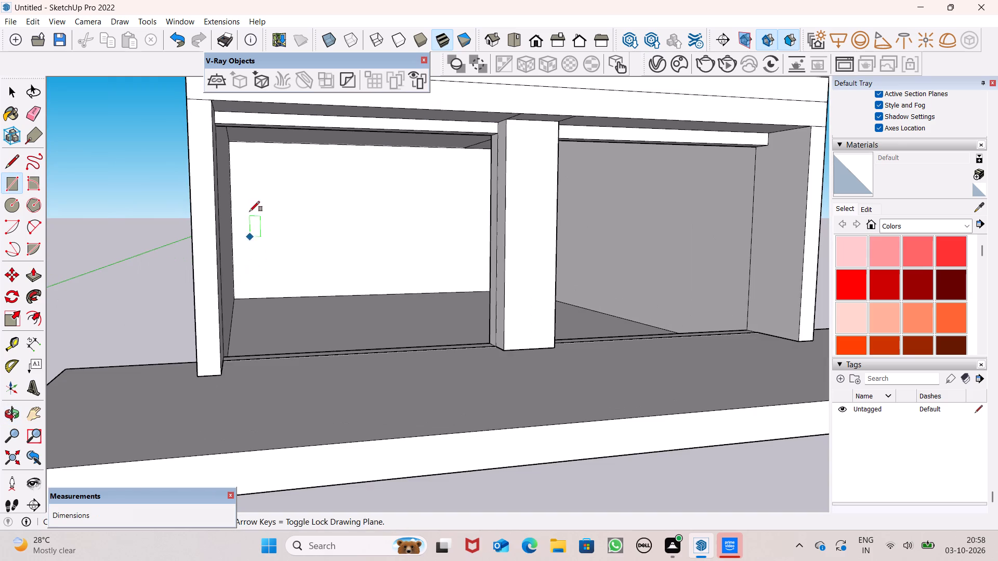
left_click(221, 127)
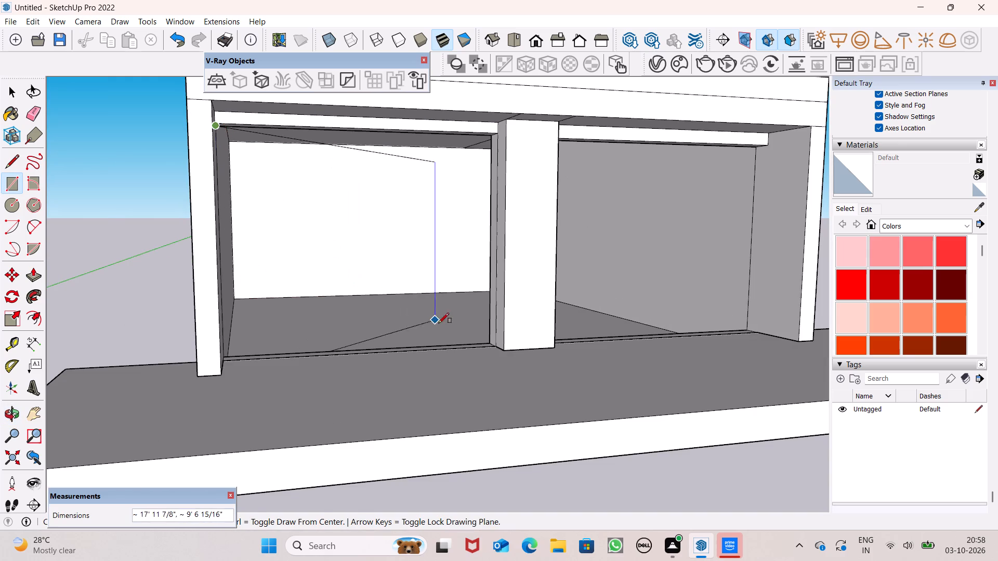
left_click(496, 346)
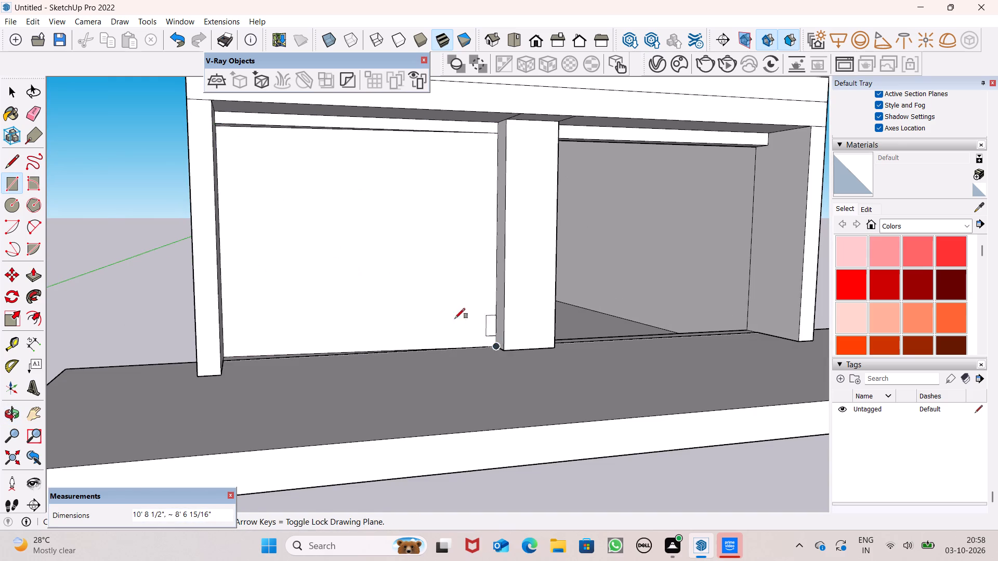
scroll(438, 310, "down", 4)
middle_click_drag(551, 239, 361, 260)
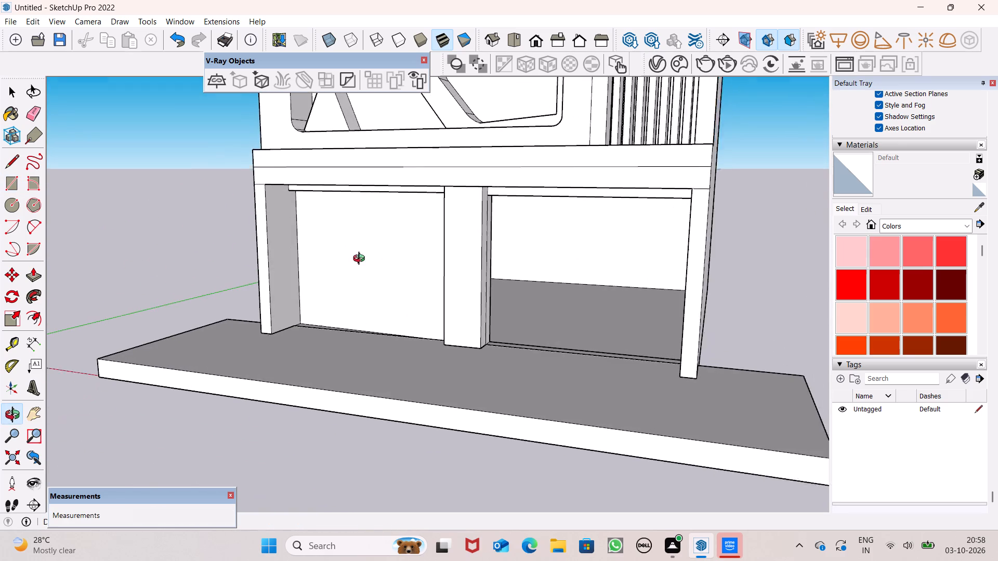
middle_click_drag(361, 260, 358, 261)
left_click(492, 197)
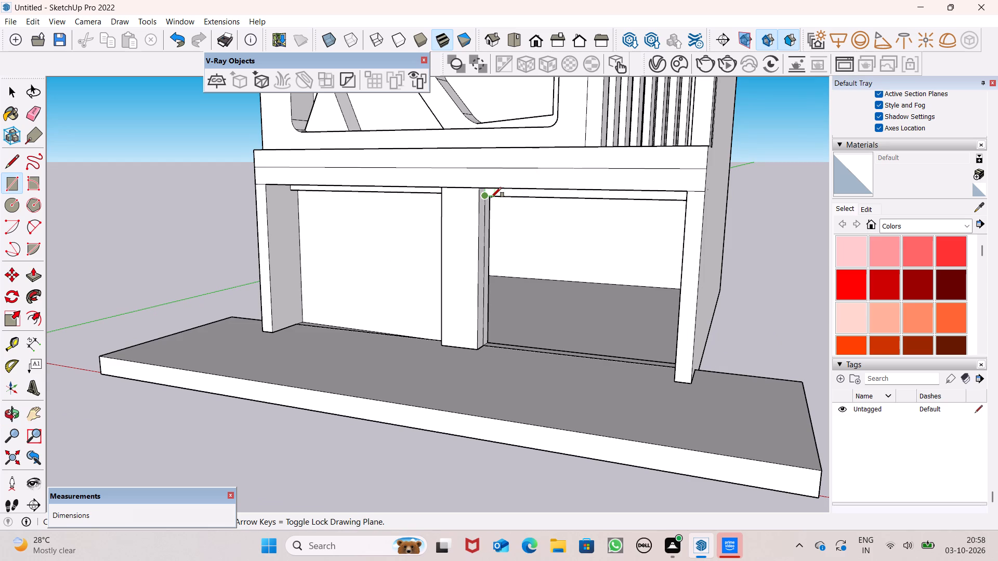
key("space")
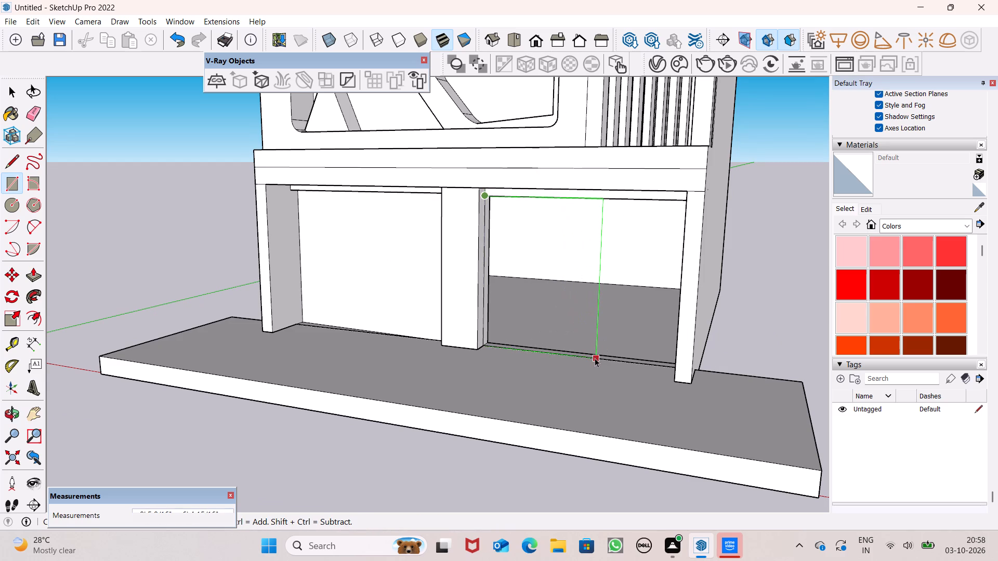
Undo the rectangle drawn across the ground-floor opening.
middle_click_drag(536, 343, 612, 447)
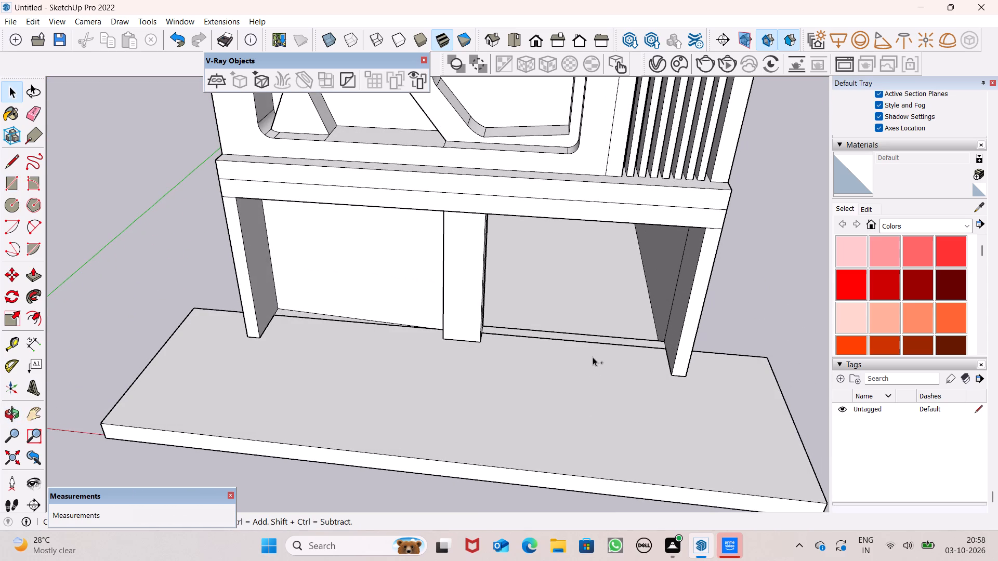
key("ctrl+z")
Draw a rectangle about 10' 8 3/16" by 8' 6 15/16" from the recessed upper corner across the opening farthest from the slatted frame.
middle_click_drag(553, 340, 608, 358)
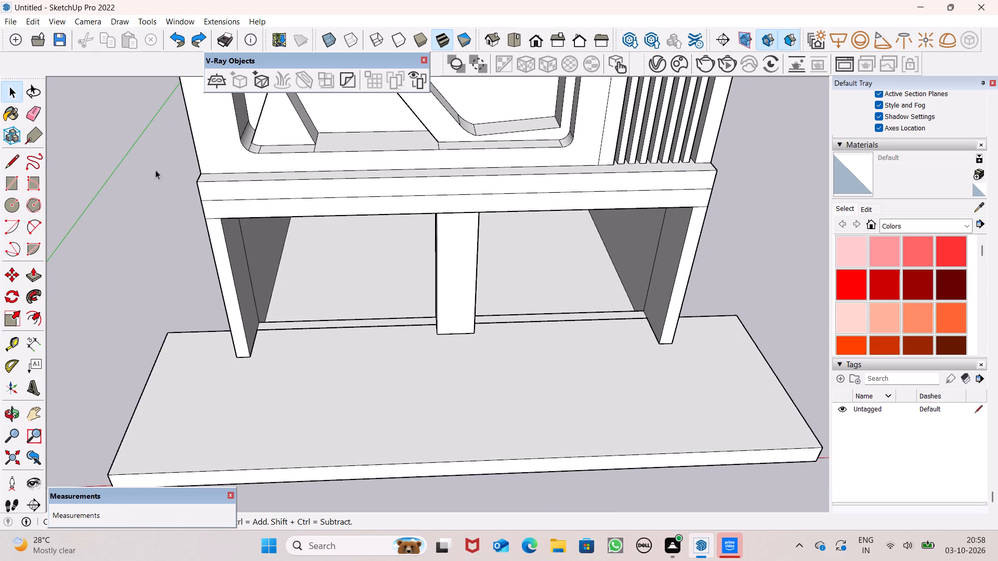
left_click(17, 182)
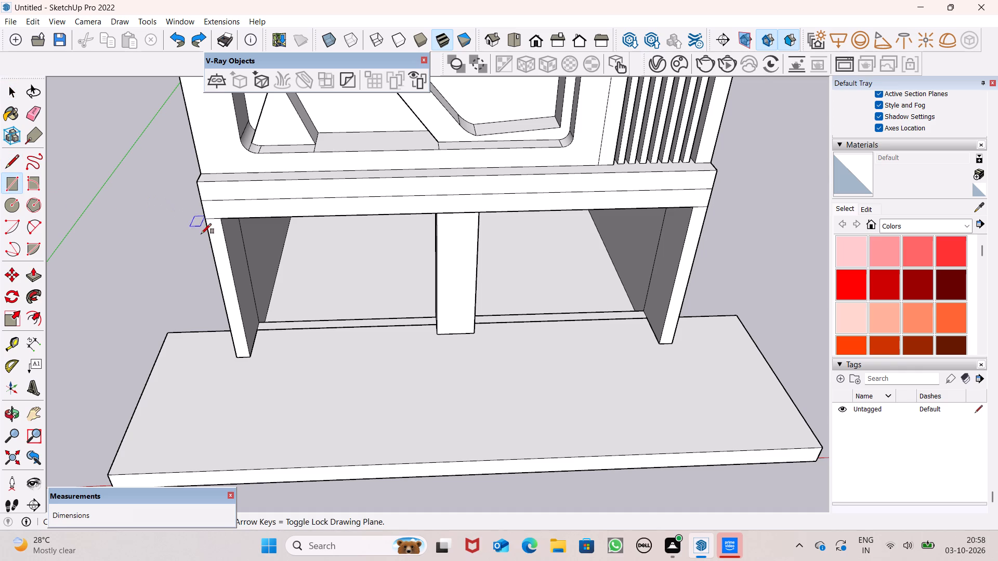
scroll(322, 327, "up", 3)
middle_click_drag(309, 313, 285, 235)
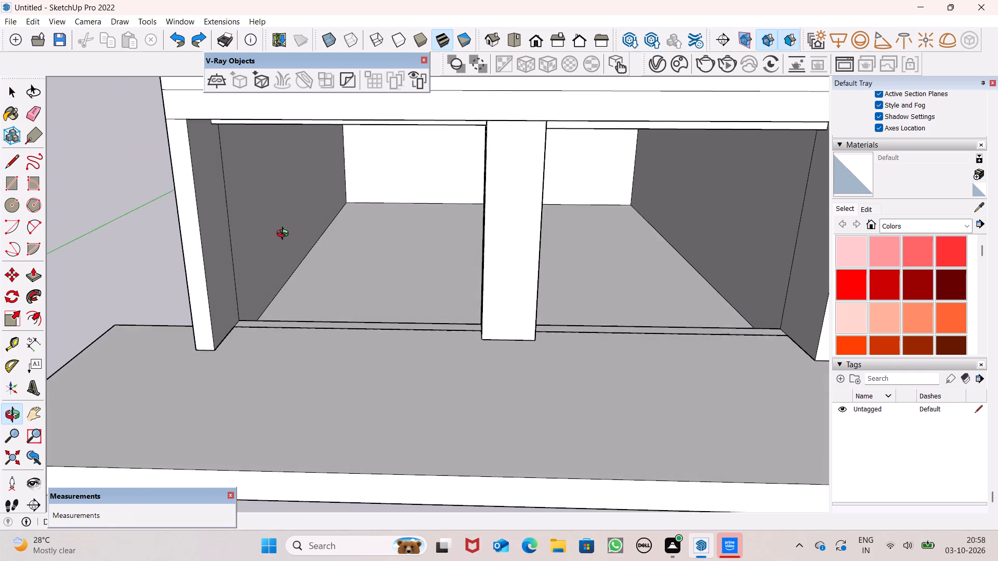
middle_click_drag(285, 235, 292, 179)
scroll(231, 123, "up", 5)
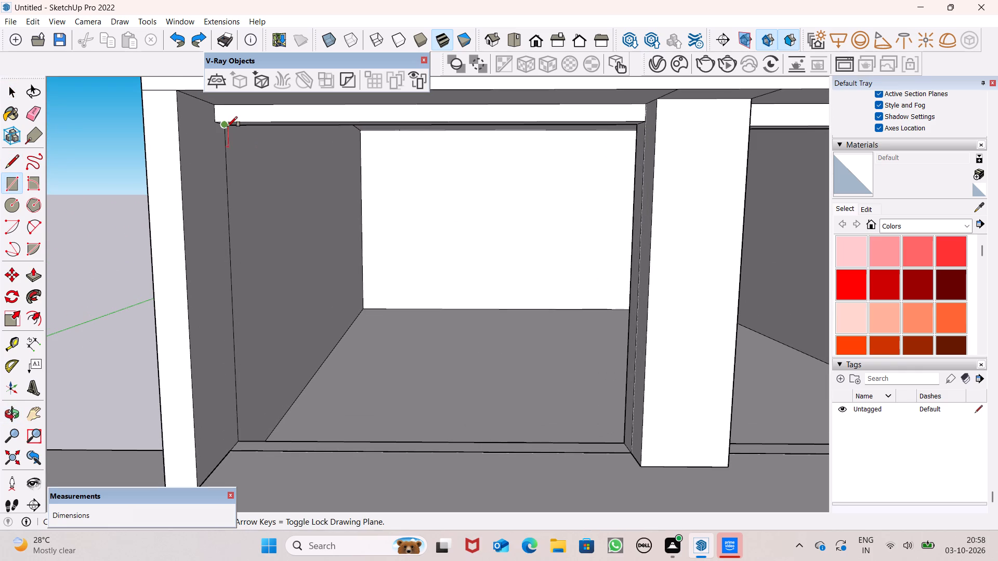
left_click(227, 127)
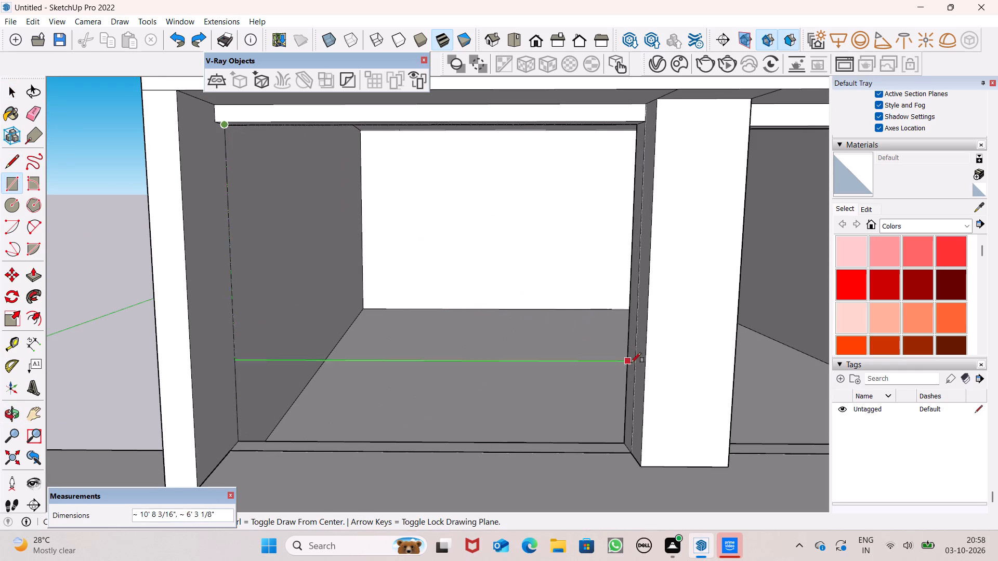
left_click(623, 443)
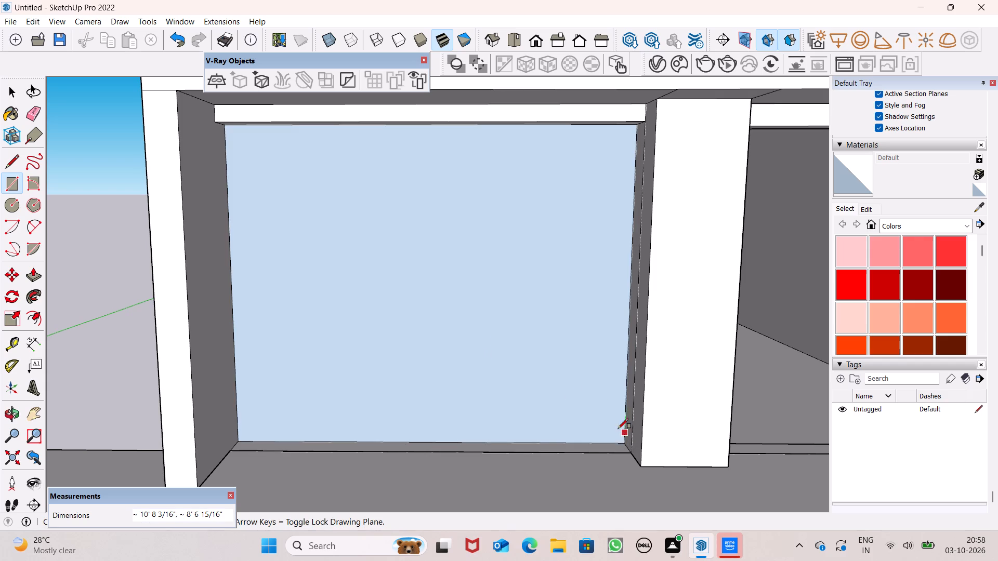
Draw a rectangle between opposite recessed corners to close the ground-floor opening nearest the slatted frame.
scroll(446, 350, "down", 6)
middle_click_drag(442, 348, 303, 397)
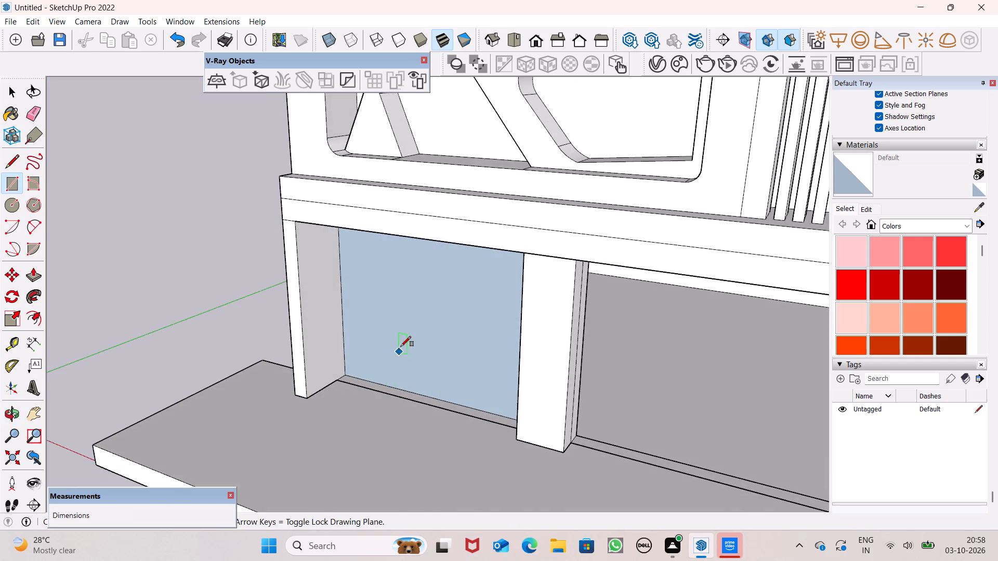
scroll(402, 347, "down", 5)
middle_click_drag(449, 379, 465, 390)
scroll(556, 385, "up", 3)
middle_click_drag(584, 417, 598, 368)
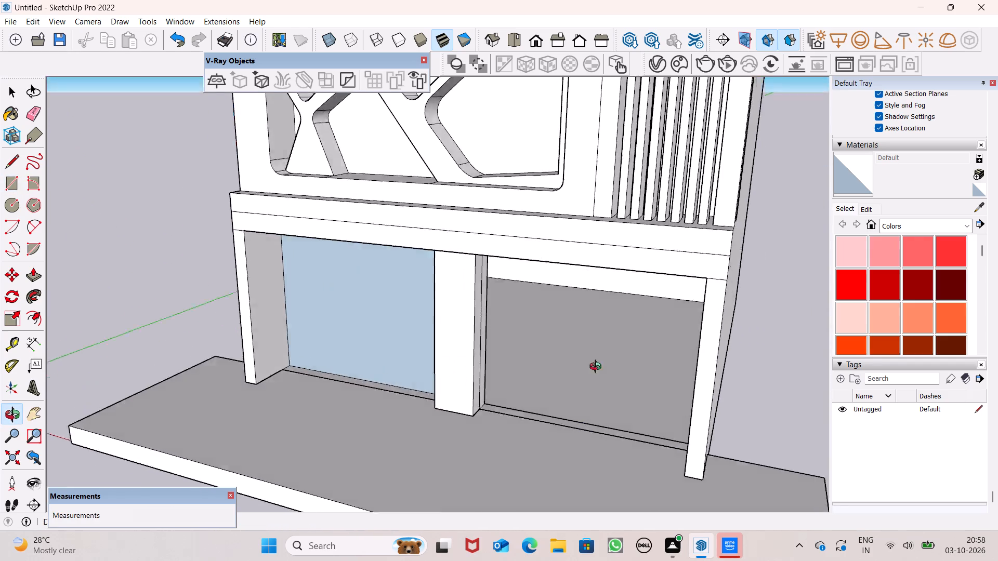
middle_click_drag(598, 368, 621, 243)
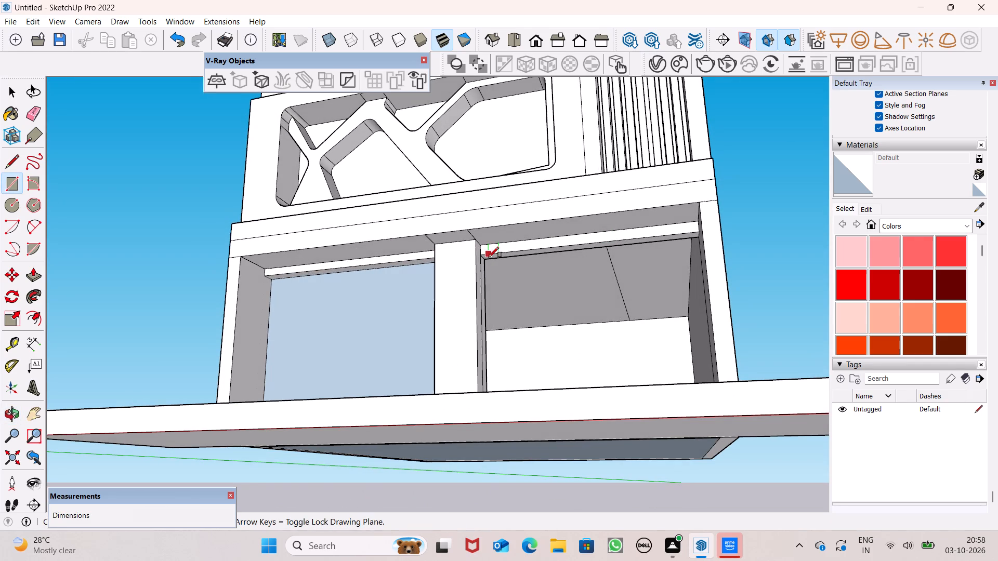
left_click_drag(488, 260, 492, 268)
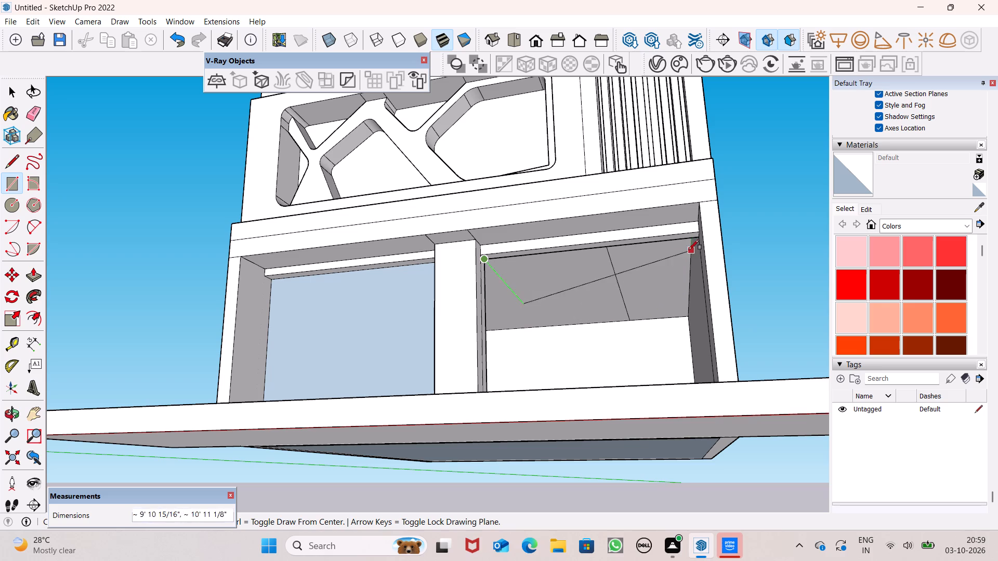
middle_click_drag(672, 300, 743, 420)
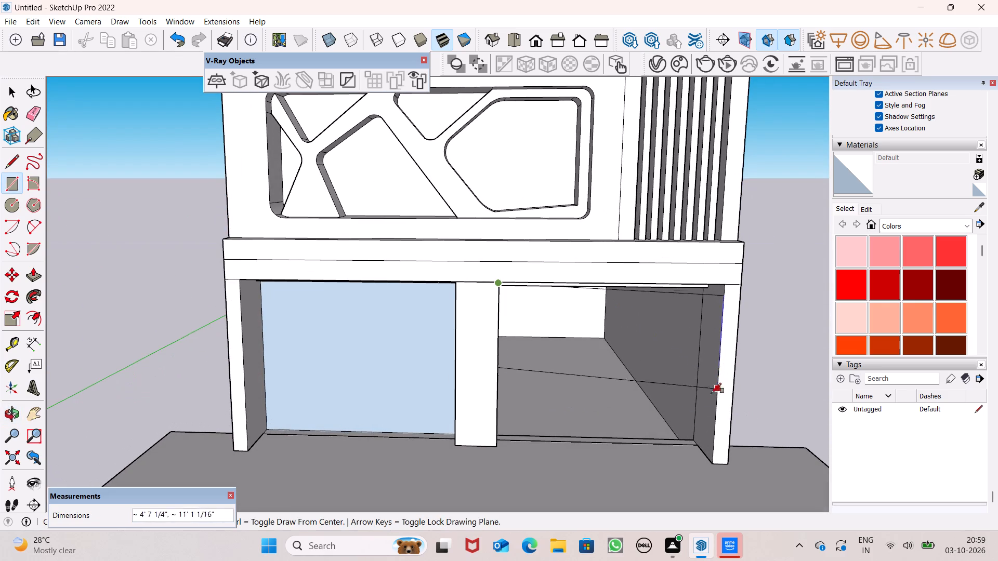
scroll(699, 434, "up", 8)
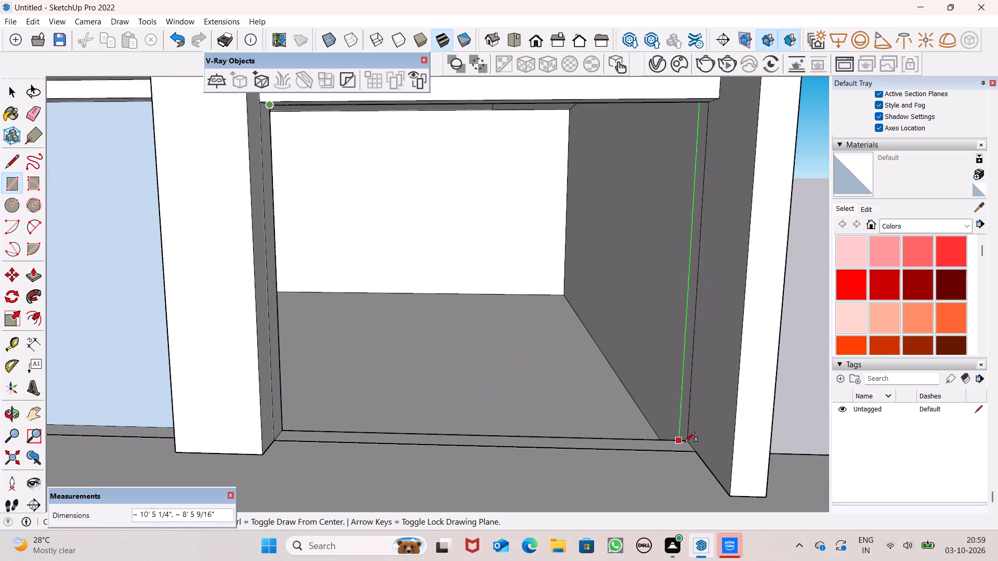
left_click(692, 442)
scroll(568, 349, "down", 6)
key("space")
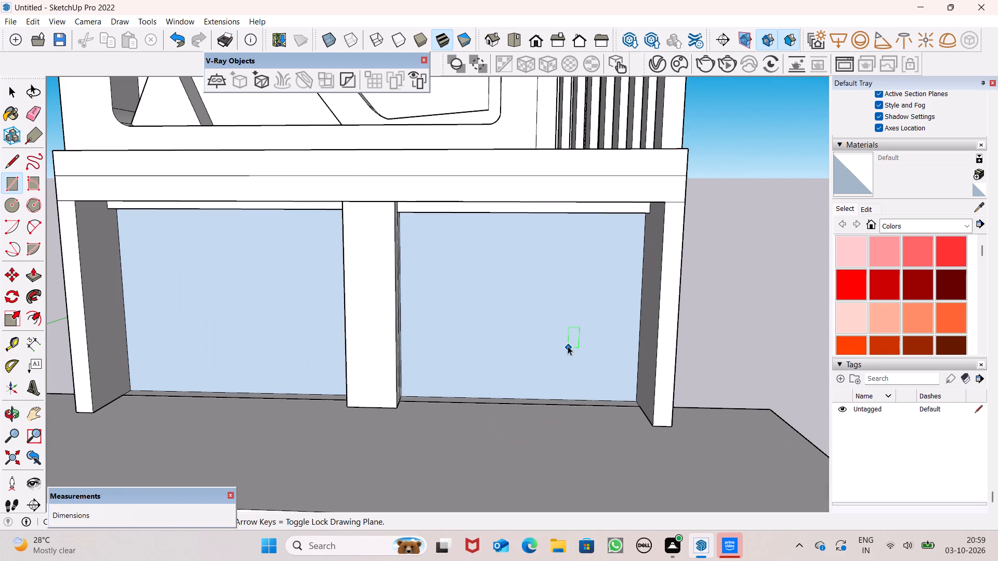
Push/Pull the two ground-floor panels outward, about 8 11/16" for the far one and 9 13/16" for the one below the slatted frame.
scroll(546, 336, "down", 5)
middle_click_drag(546, 338, 350, 402)
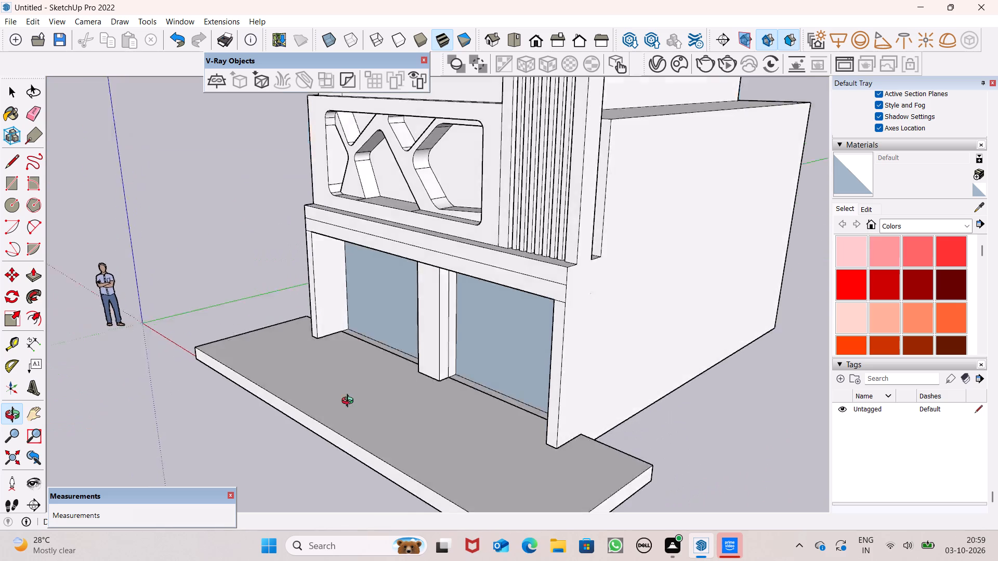
middle_click_drag(350, 402, 534, 438)
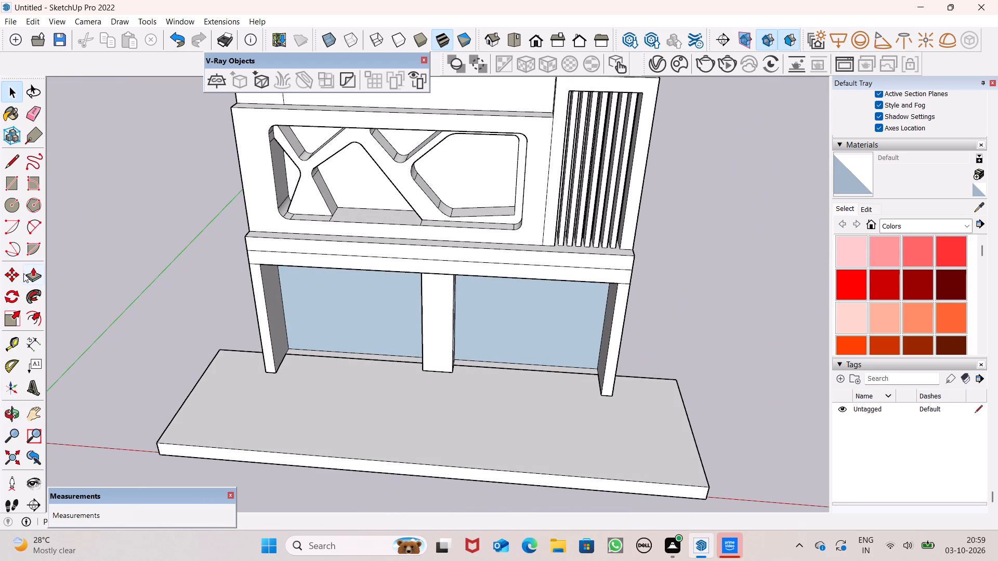
left_click(34, 272)
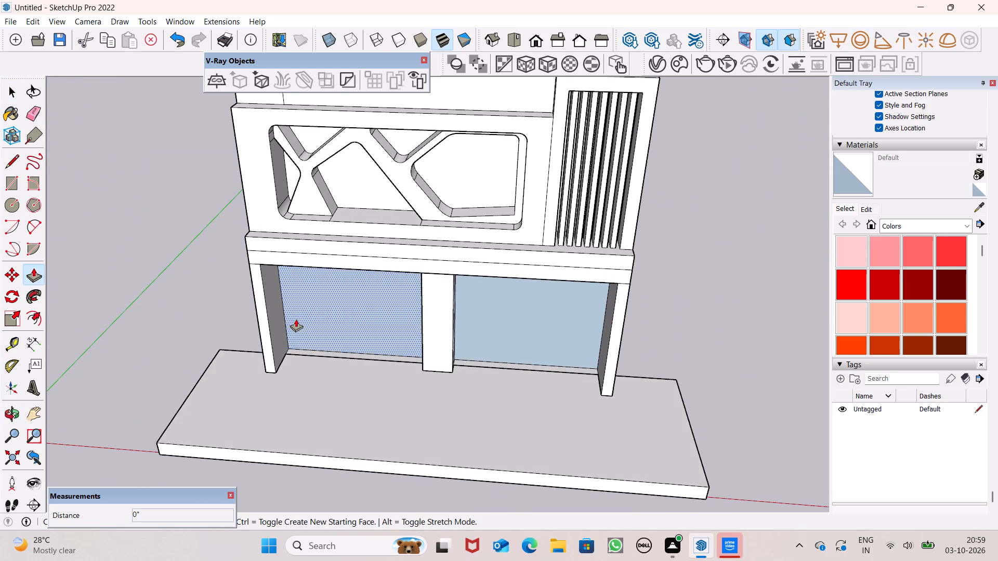
left_click_drag(299, 320, 323, 334)
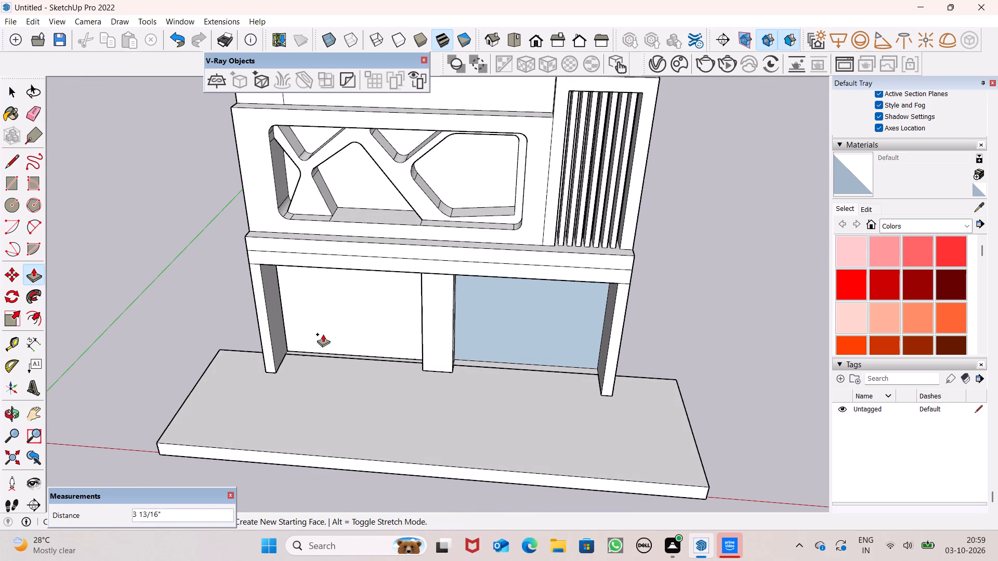
left_click_drag(323, 334, 319, 336)
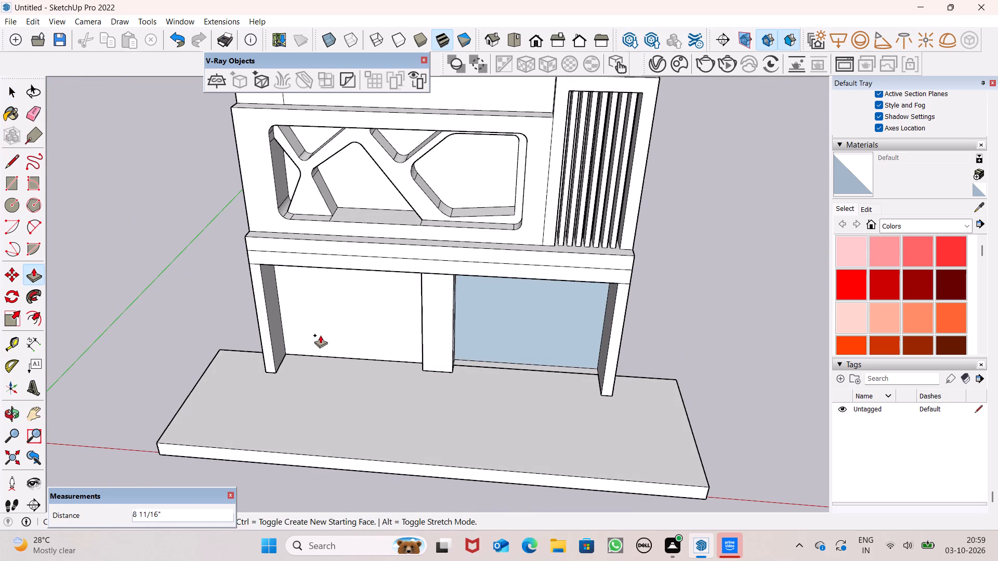
left_click_drag(489, 334, 489, 340)
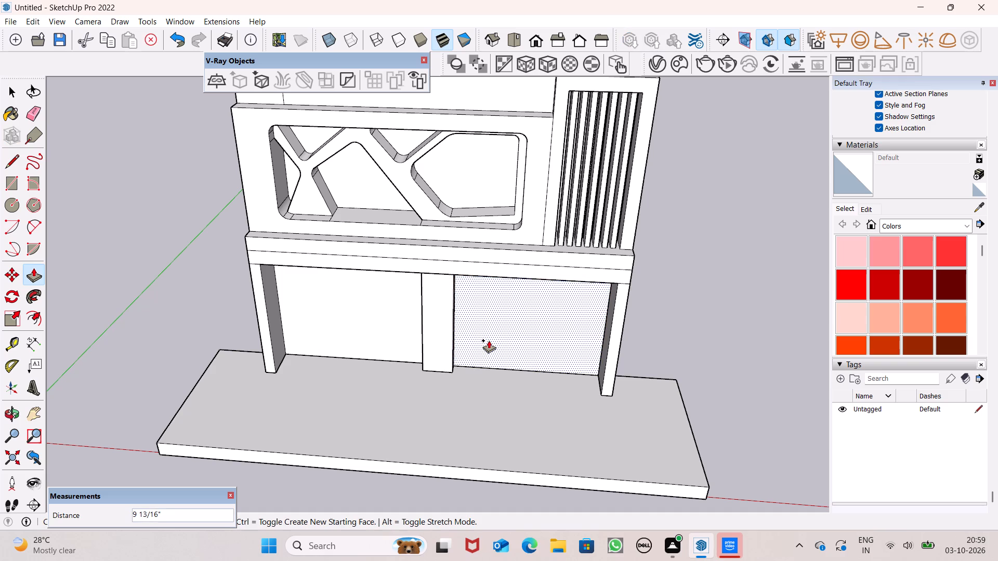
scroll(493, 326, "down", 2)
key("space")
Look through the Wood materials and switch the materials collection to Window Coverings.
middle_click_drag(598, 348, 328, 284)
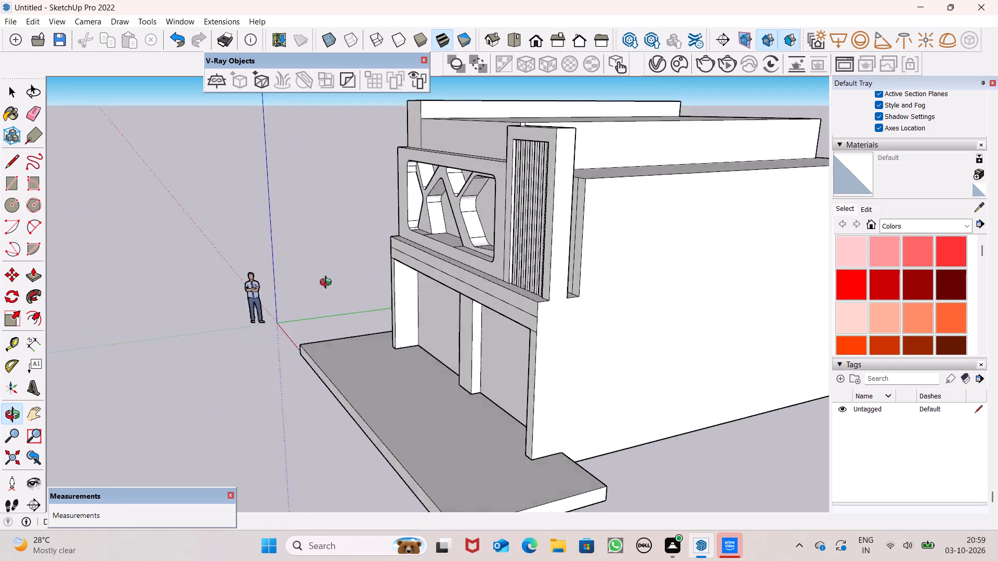
middle_click_drag(328, 284, 485, 273)
scroll(570, 233, "down", 5)
middle_click_drag(563, 263, 730, 268)
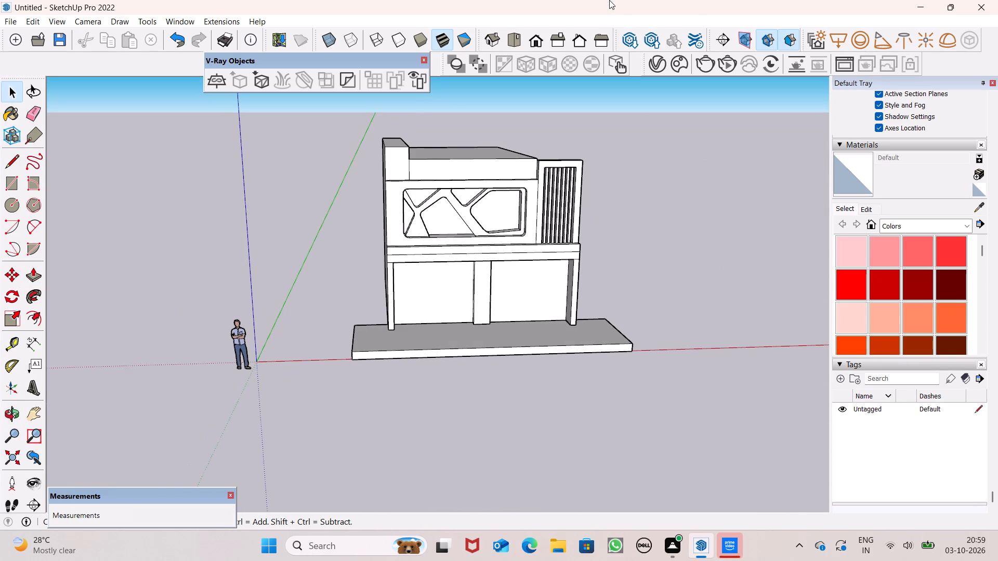
left_click(968, 223)
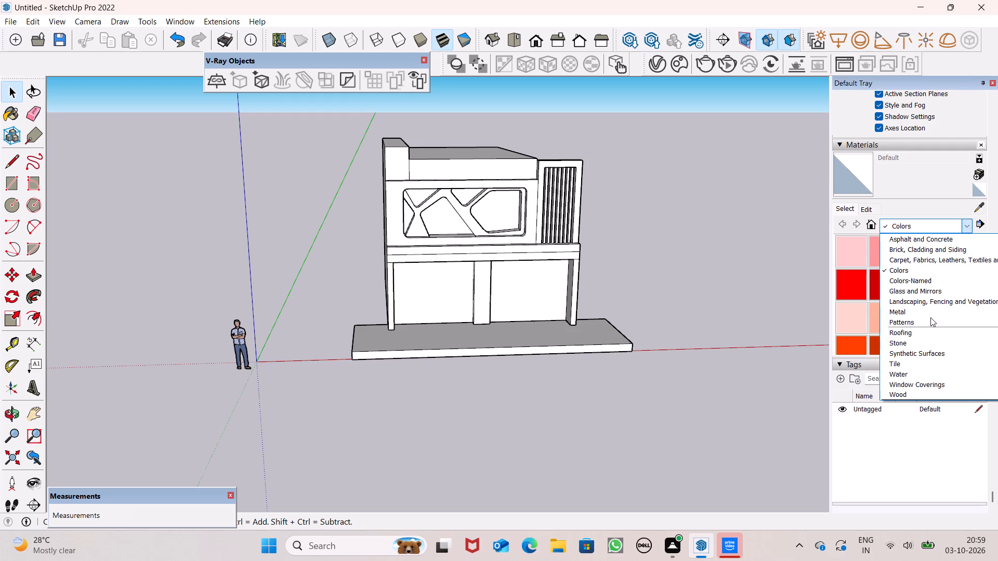
left_click(927, 390)
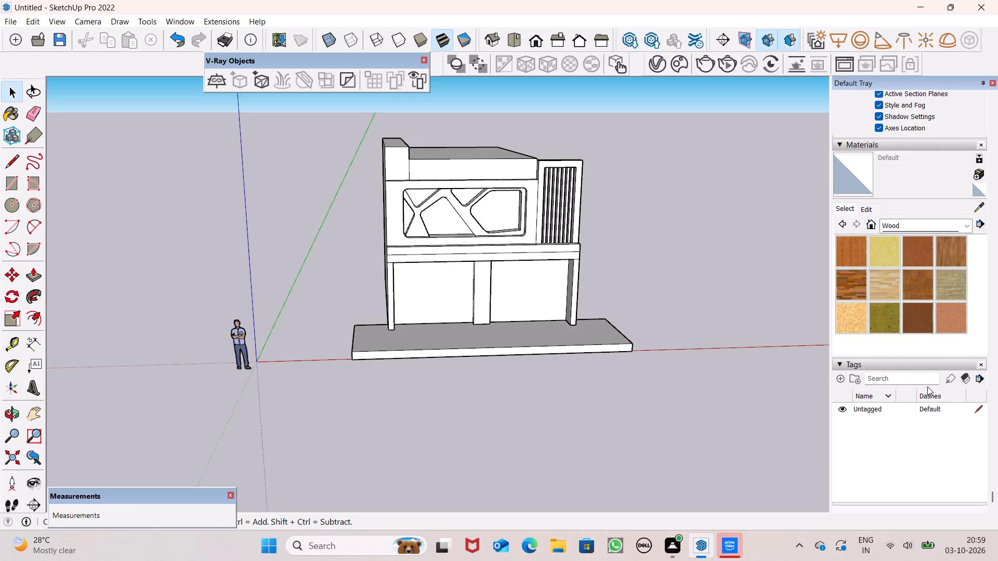
left_click(968, 226)
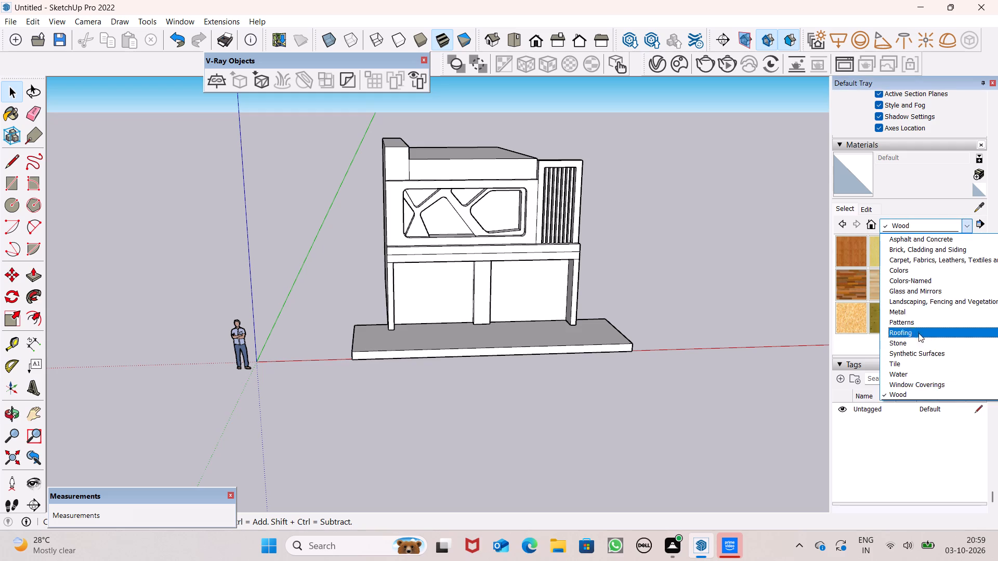
left_click(915, 381)
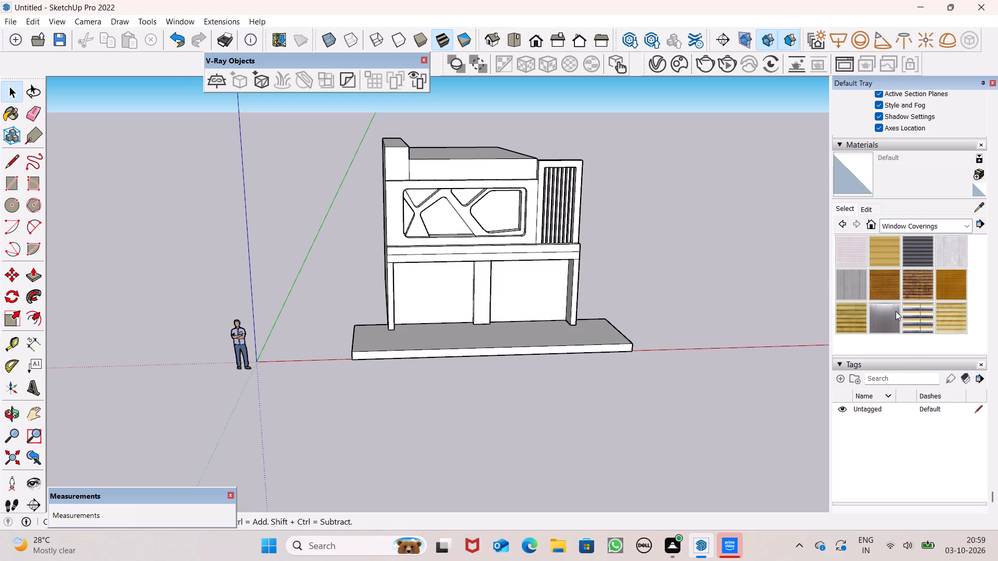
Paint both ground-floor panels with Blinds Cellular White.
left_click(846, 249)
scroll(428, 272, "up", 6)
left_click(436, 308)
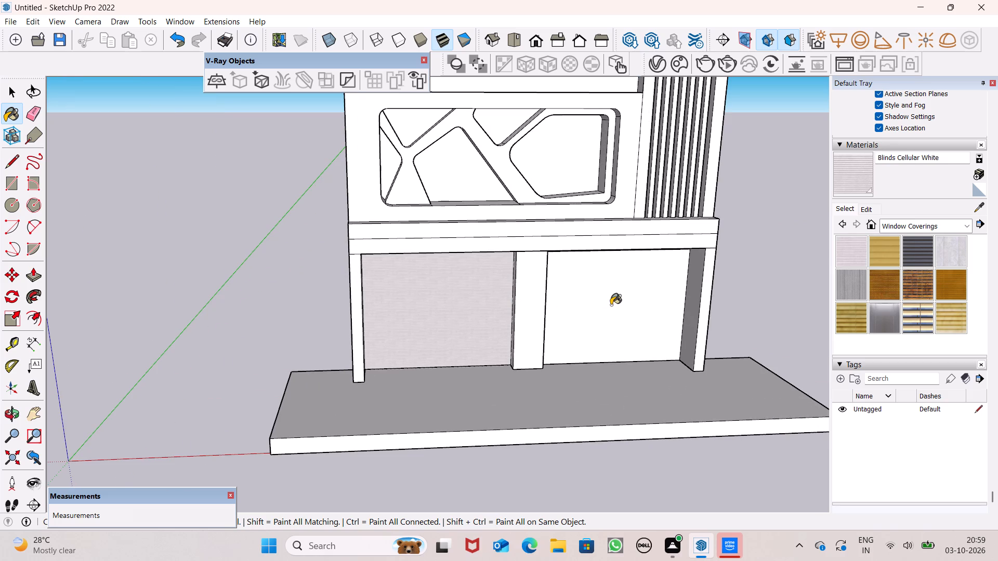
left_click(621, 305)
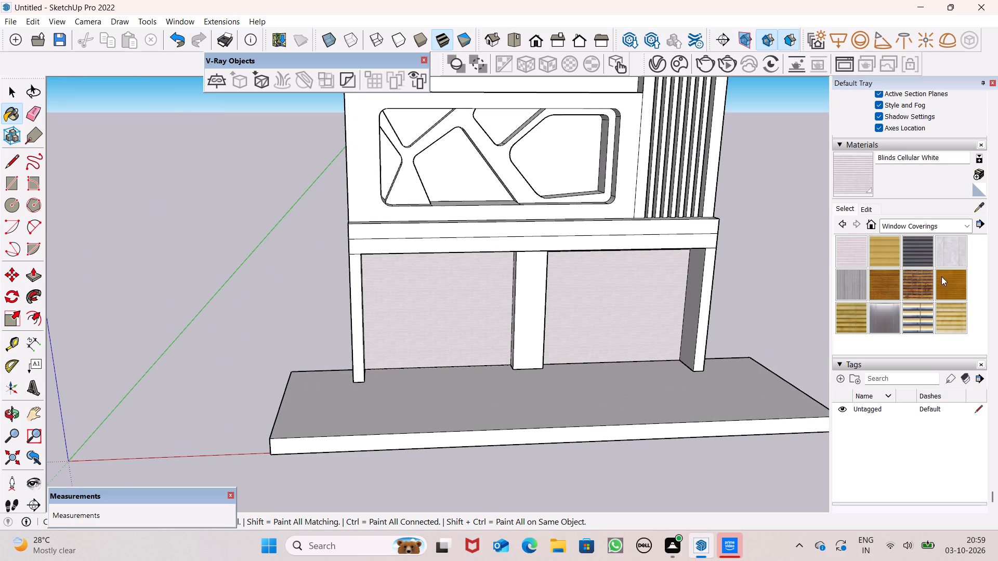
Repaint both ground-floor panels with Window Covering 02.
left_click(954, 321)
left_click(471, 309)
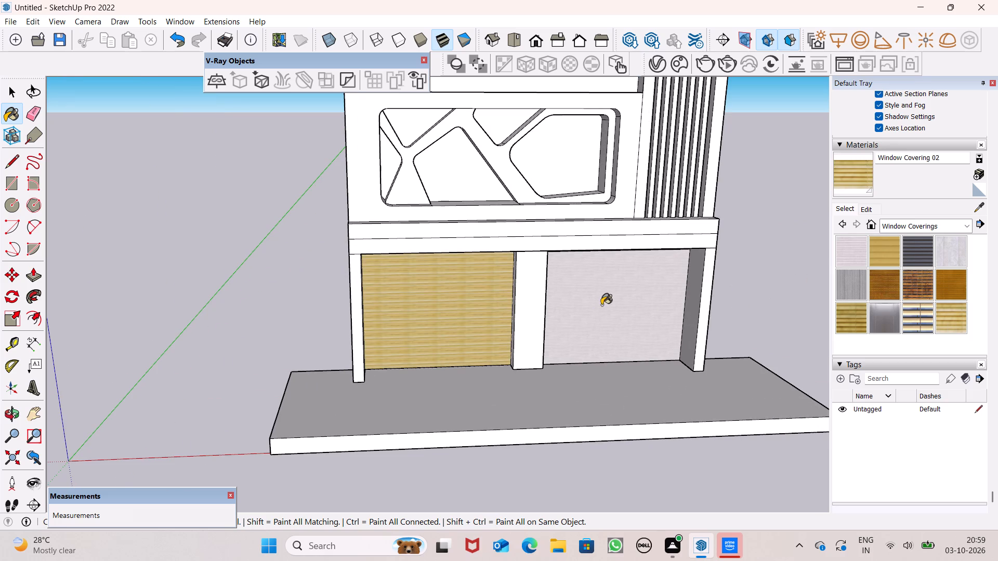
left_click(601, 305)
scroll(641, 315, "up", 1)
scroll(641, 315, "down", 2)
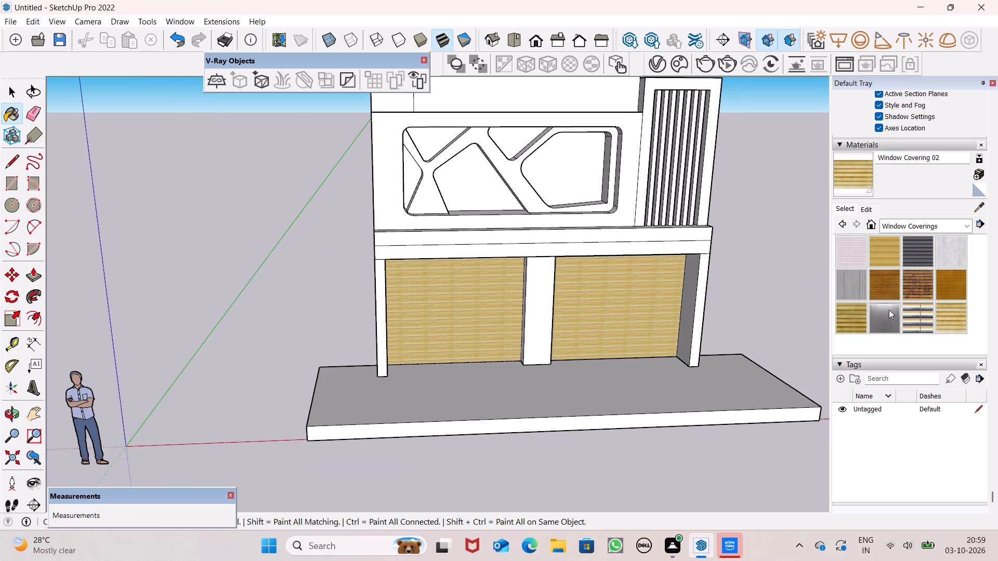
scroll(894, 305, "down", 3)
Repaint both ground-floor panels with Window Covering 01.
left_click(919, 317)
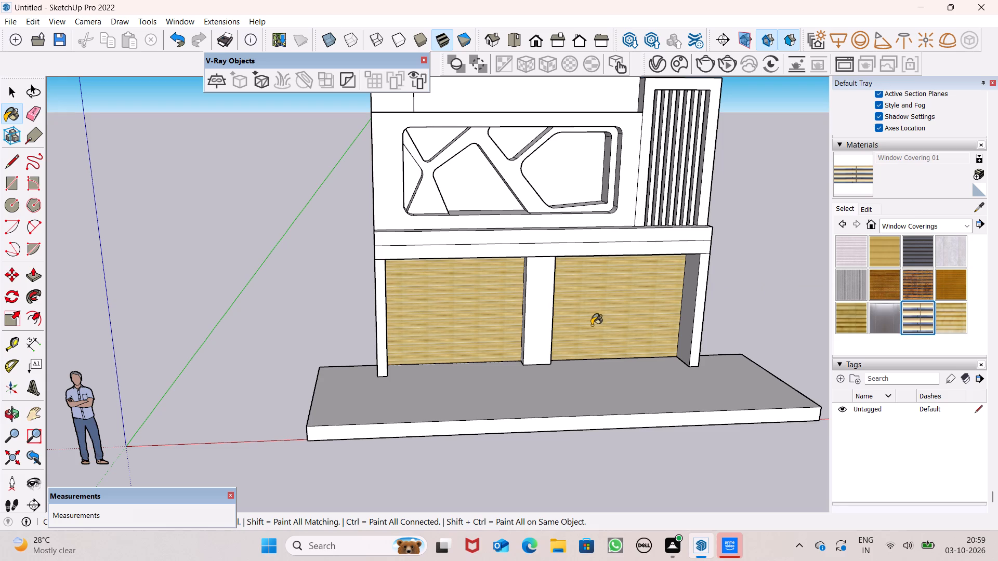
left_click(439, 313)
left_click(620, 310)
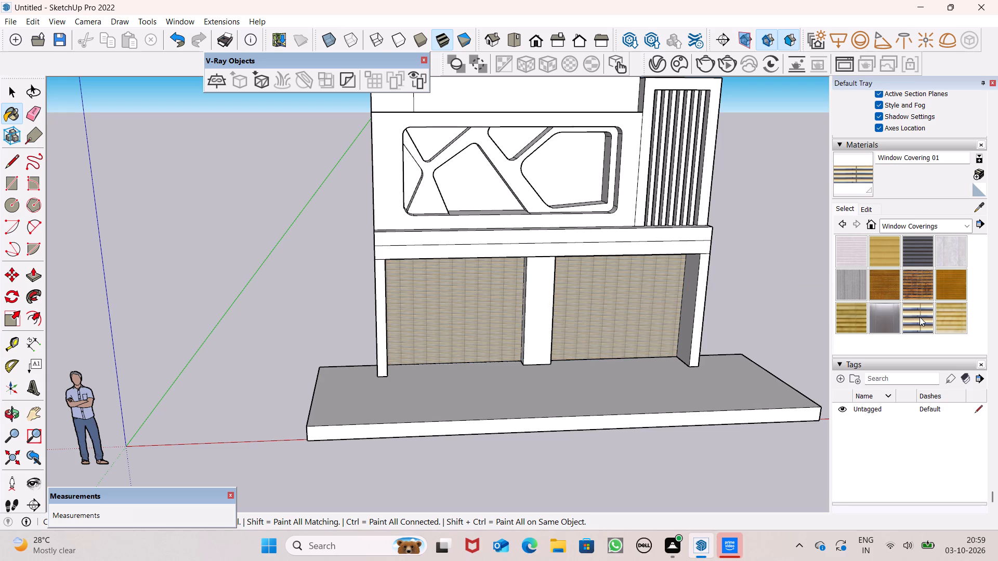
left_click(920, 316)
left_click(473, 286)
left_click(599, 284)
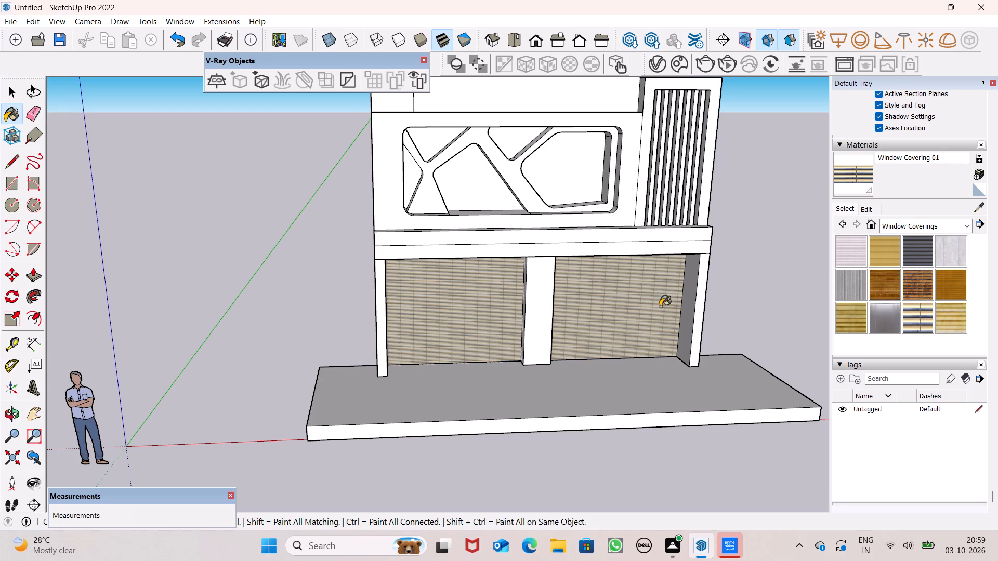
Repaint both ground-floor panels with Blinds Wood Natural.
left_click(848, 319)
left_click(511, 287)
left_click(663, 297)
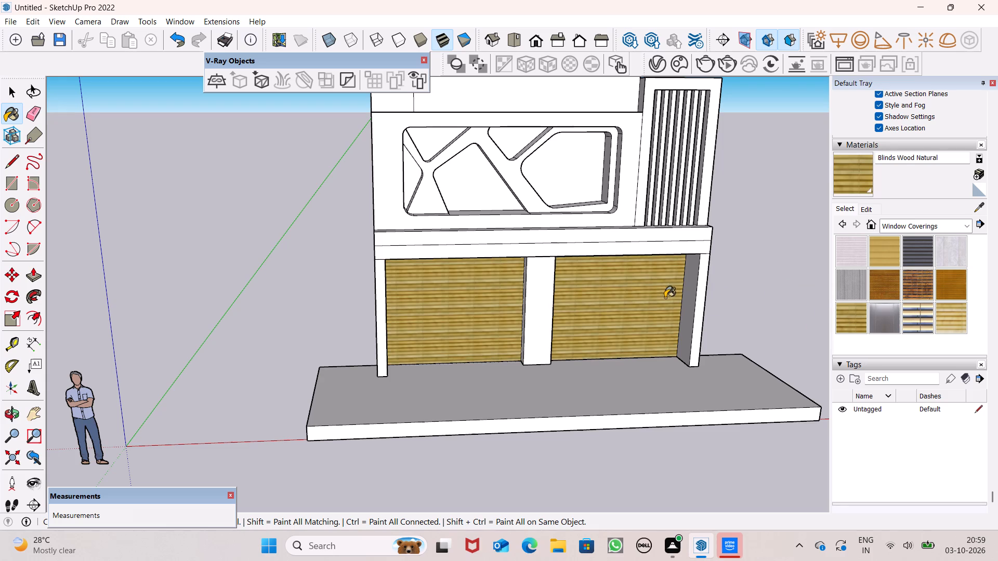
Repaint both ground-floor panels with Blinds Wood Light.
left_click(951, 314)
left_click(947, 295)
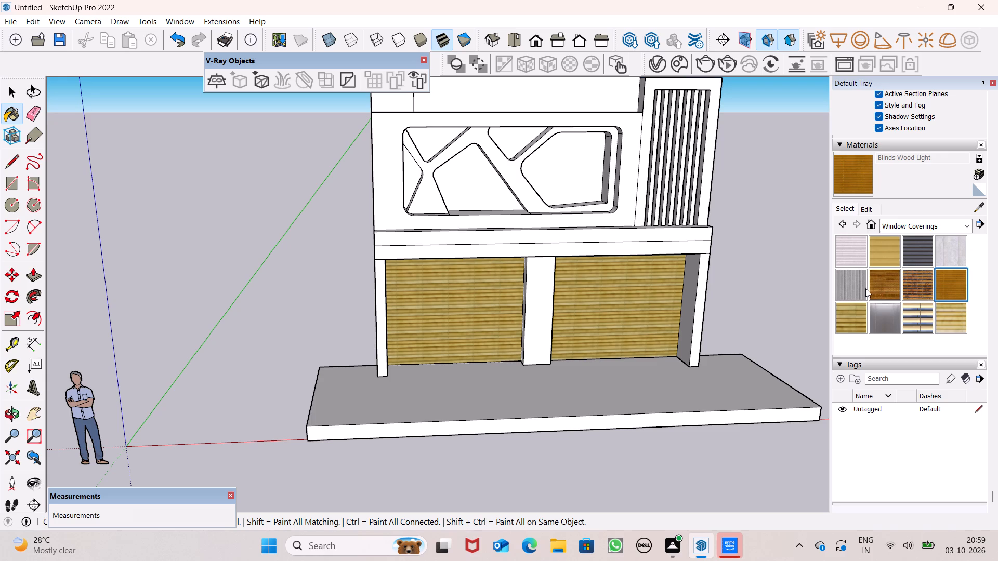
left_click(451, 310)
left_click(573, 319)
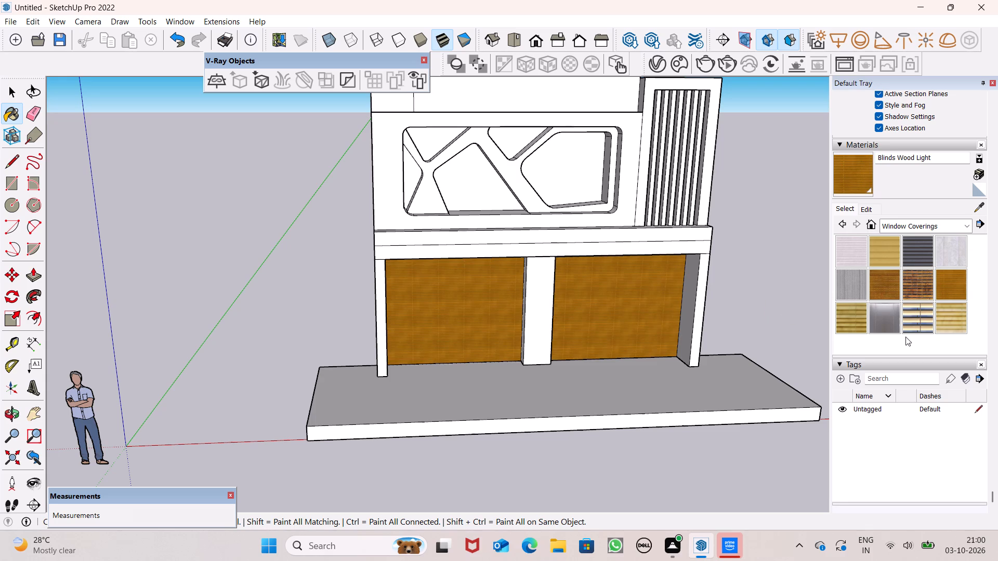
Paint both ground-floor panels with the Window Covering 02 material.
left_click(944, 325)
left_click(434, 275)
left_click(569, 290)
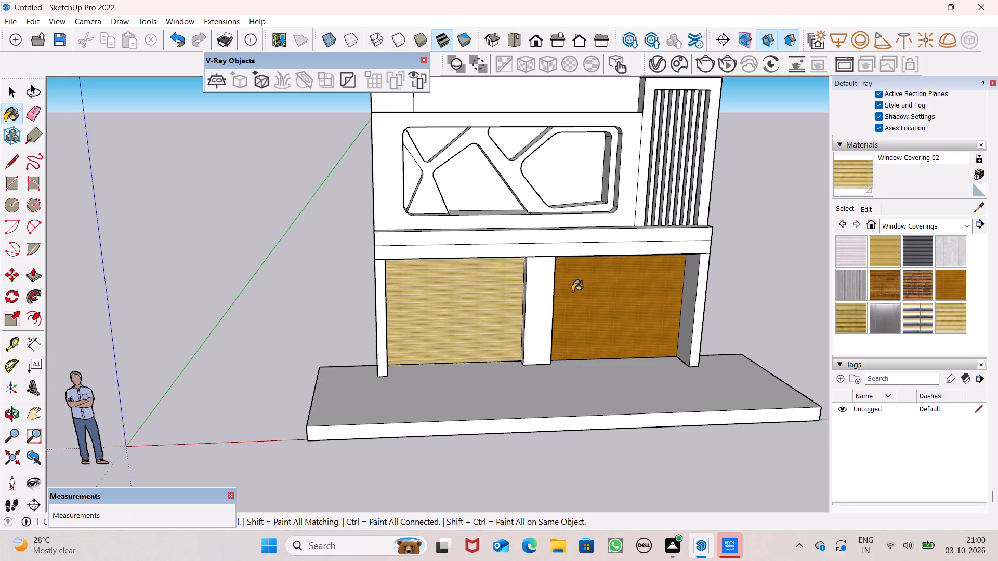
Examine the whole building with its painted ground-floor panels from a low angled viewpoint.
scroll(523, 279, "down", 6)
middle_click_drag(492, 289, 320, 209)
scroll(492, 289, "down", 1)
scroll(183, 195, "up", 1)
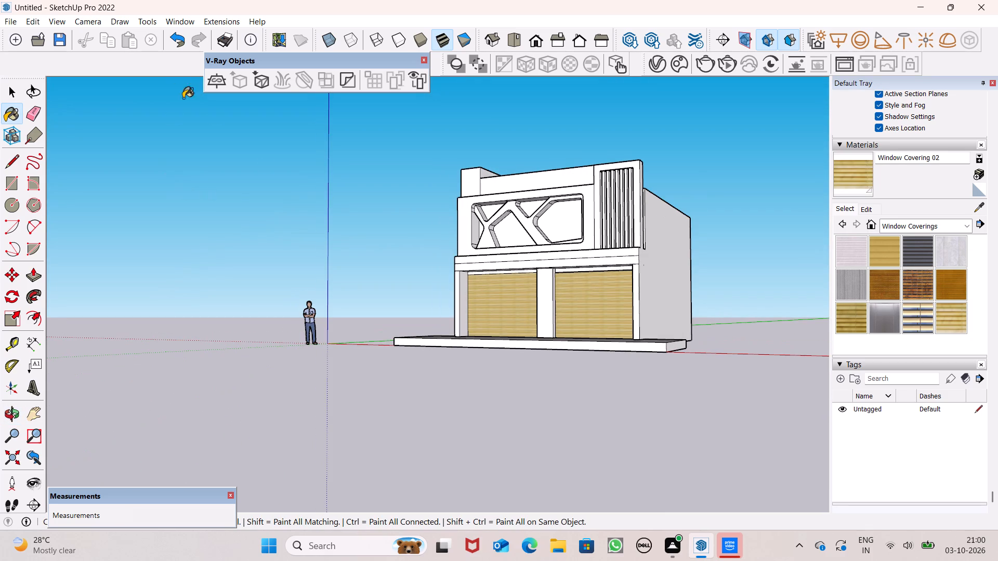
middle_click(491, 274)
scroll(491, 274, "up", 1)
scroll(285, 234, "down", 4)
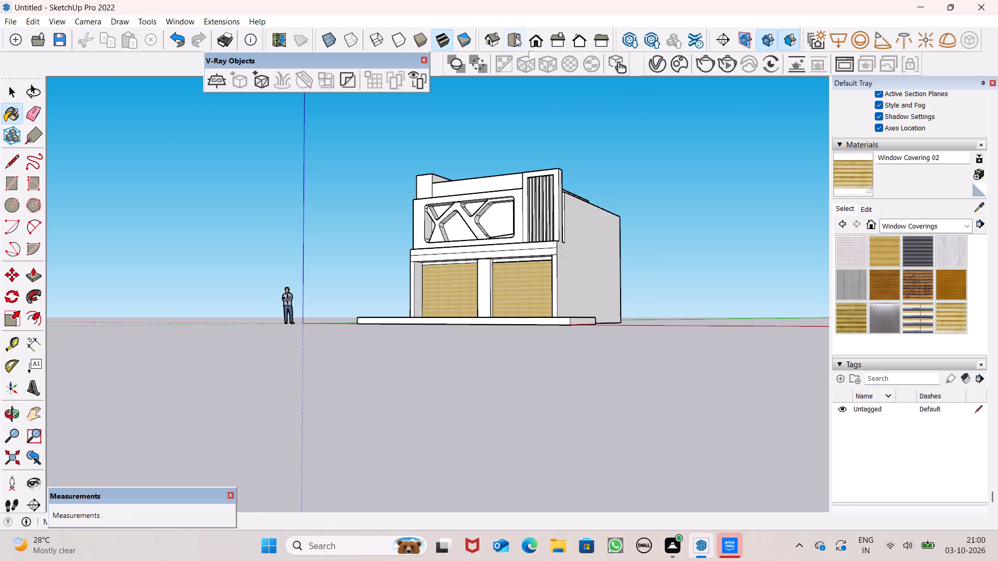
scroll(253, 51, "down", 1)
scroll(445, 197, "up", 2)
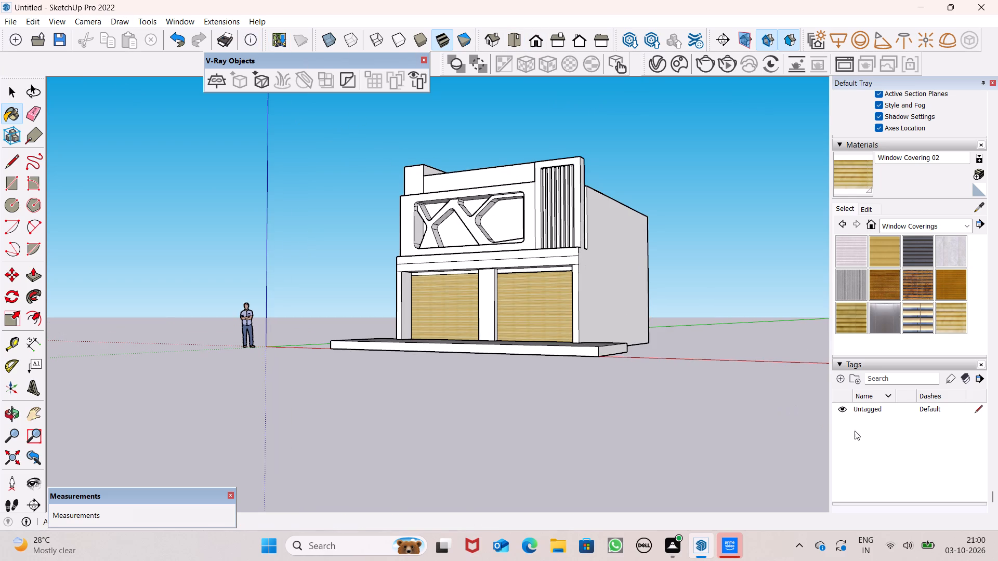
Erase the short edges separating the tops of the two outer ground-floor pillars from the beam above them.
scroll(850, 445, "up", 1)
scroll(587, 296, "up", 6)
middle_click_drag(568, 286, 758, 366)
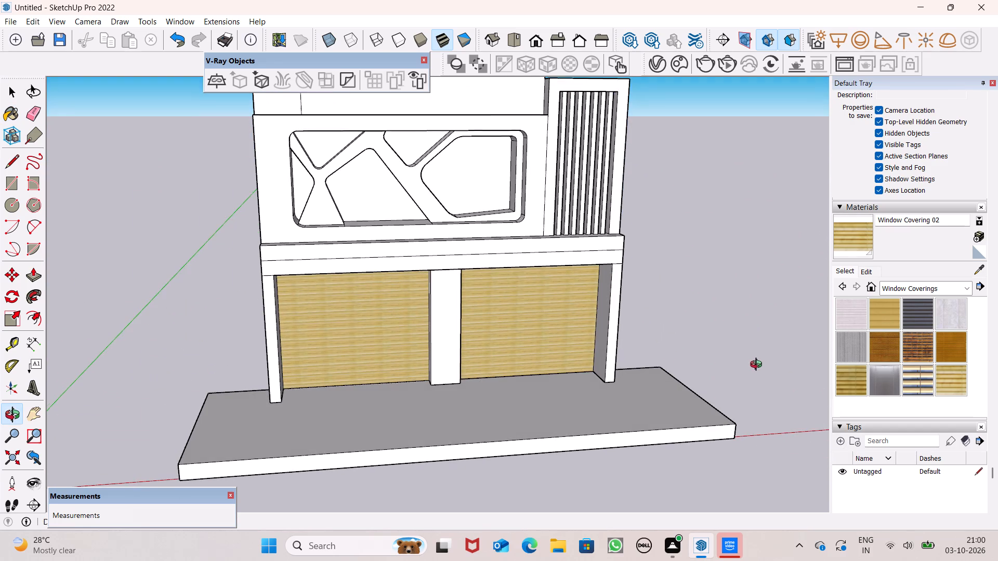
middle_click_drag(758, 366, 758, 367)
left_click(31, 112)
scroll(275, 257, "up", 6)
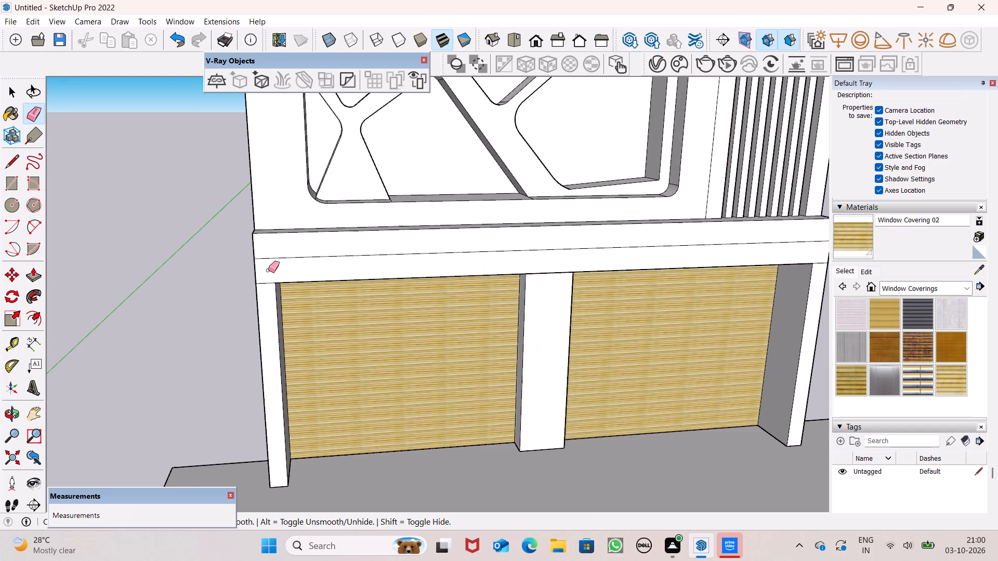
left_click_drag(267, 278, 262, 289)
scroll(264, 272, "down", 6)
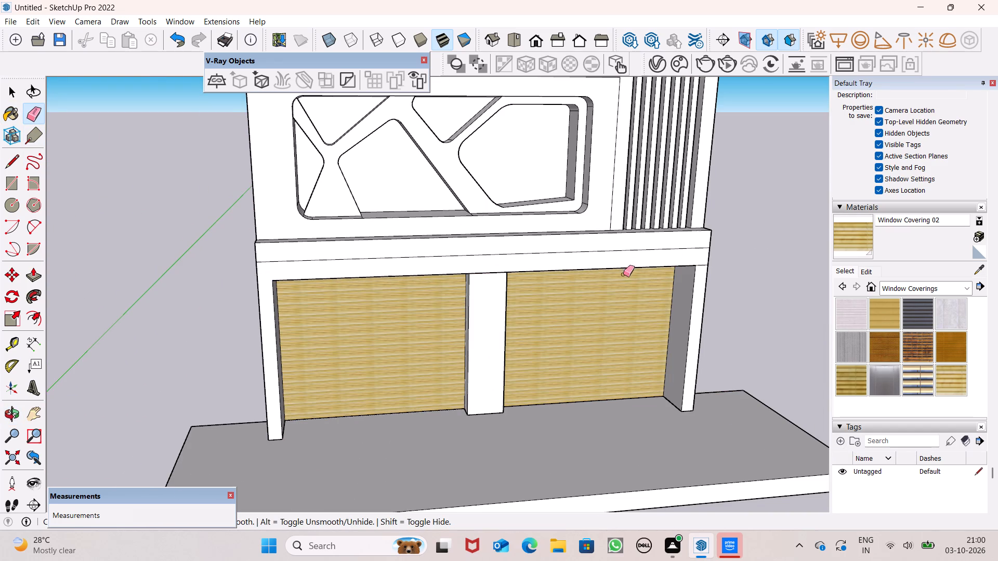
scroll(625, 276, "up", 6)
left_click_drag(620, 256, 616, 263)
scroll(618, 264, "down", 4)
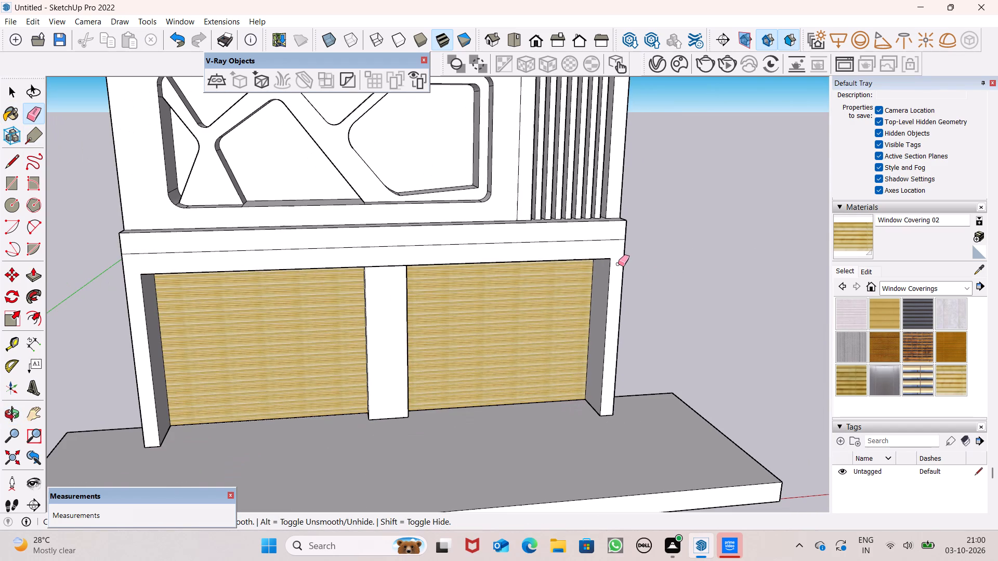
key("space")
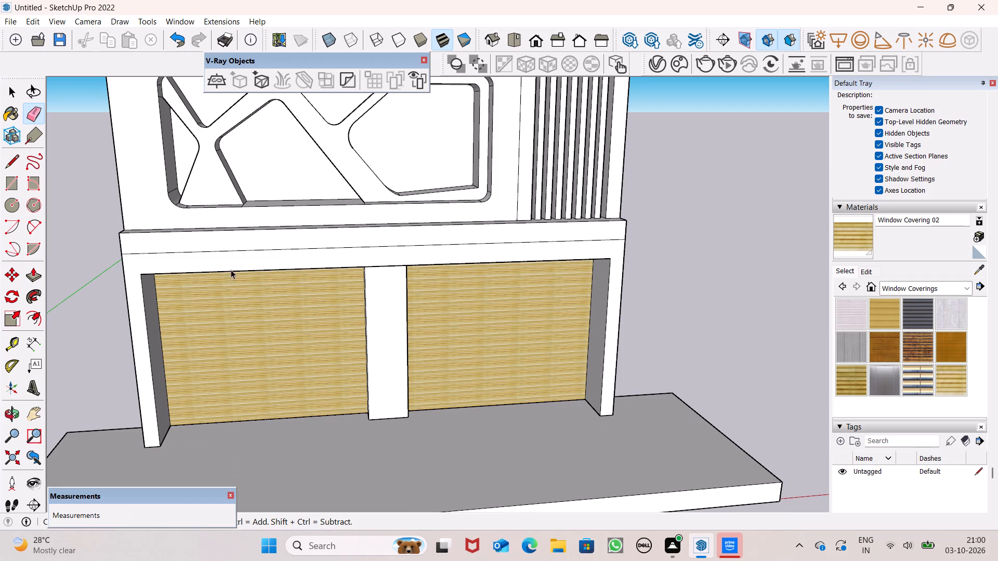
Draw a horizontal line across the front face of the roof parapet, from the corner block to the end beside the slatted frame.
scroll(231, 270, "down", 4)
scroll(246, 215, "down", 5)
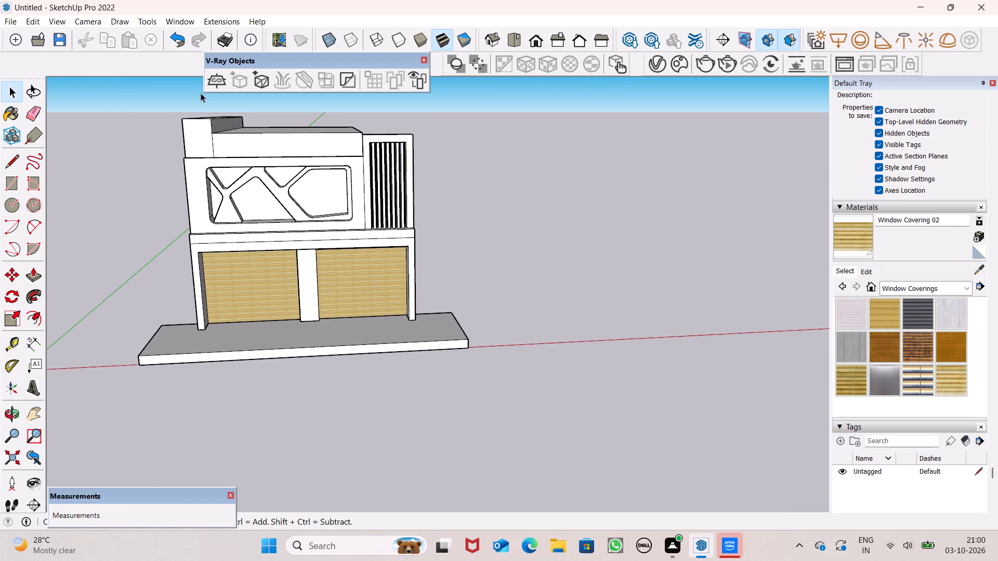
scroll(204, 99, "up", 6)
scroll(297, 171, "up", 2)
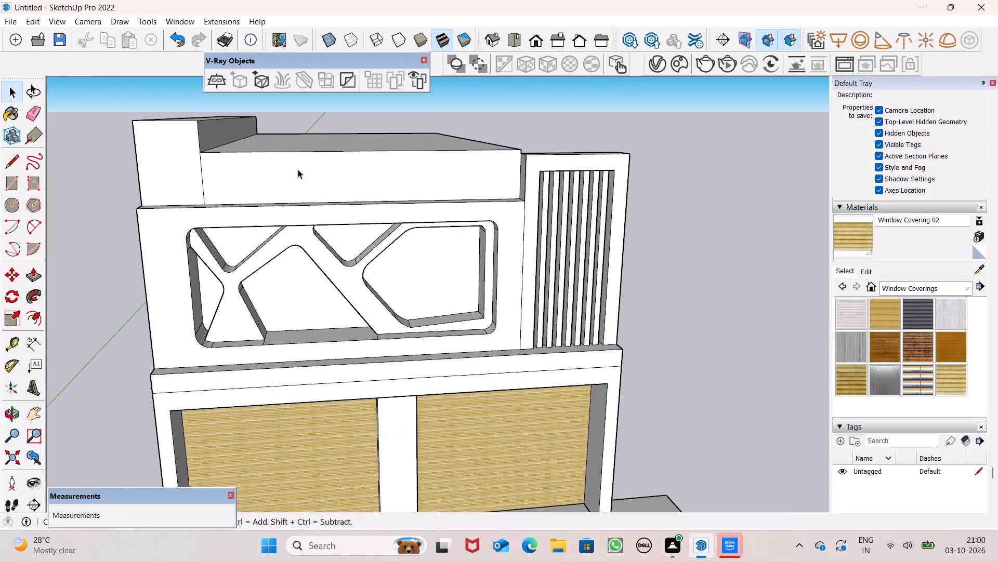
scroll(298, 169, "up", 1)
left_click(12, 163)
scroll(277, 164, "up", 4)
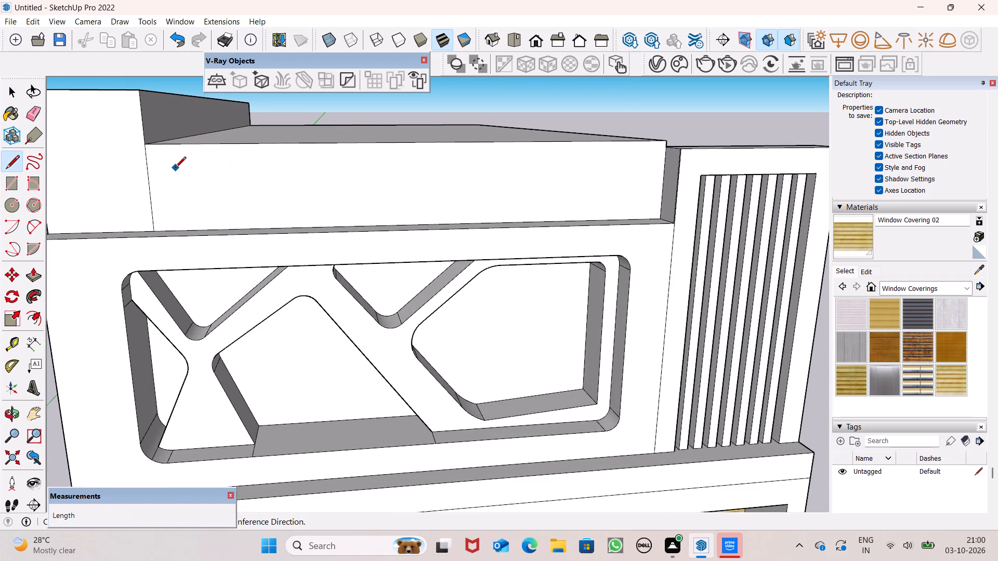
left_click(151, 173)
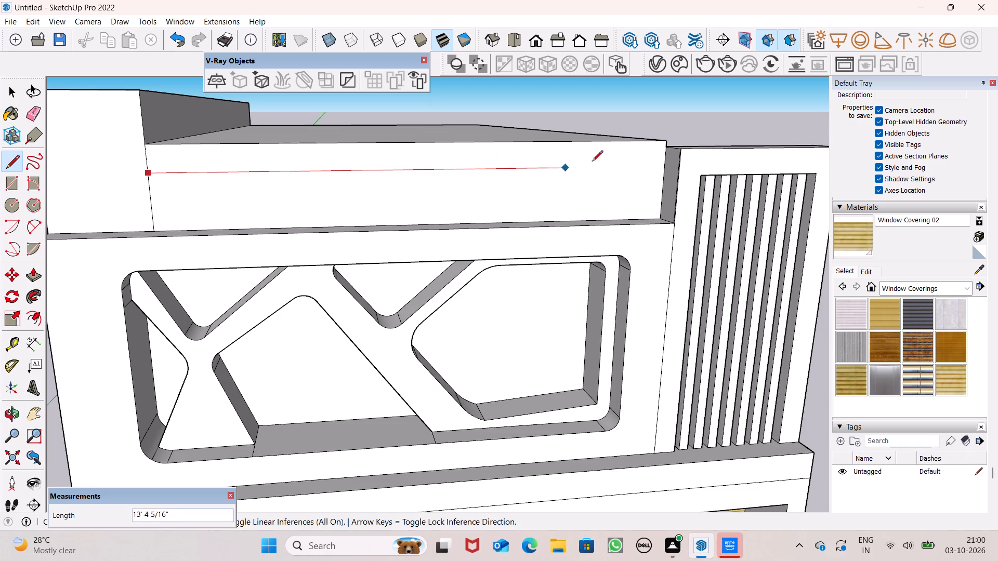
left_click(663, 164)
key("space")
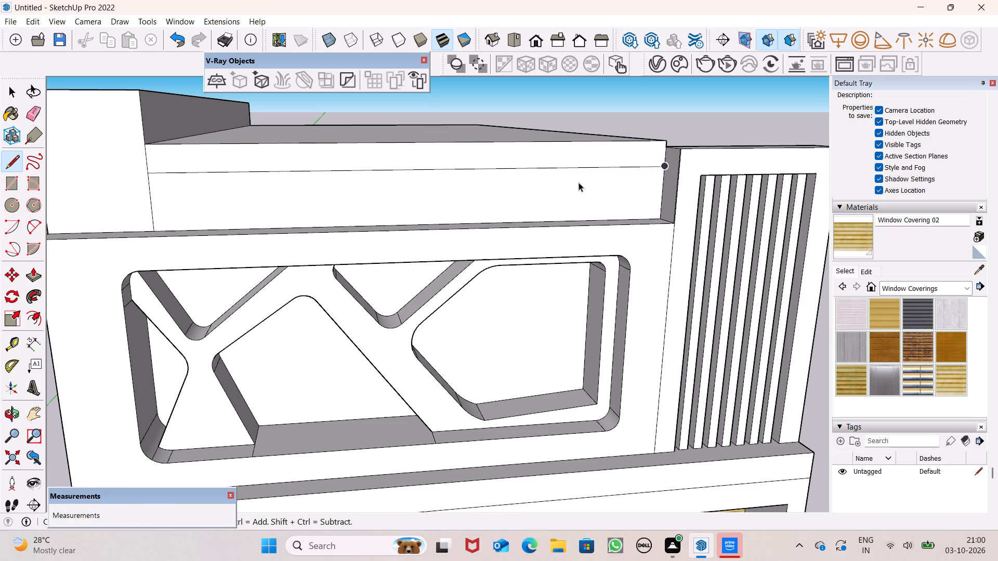
Copy the horizontal parapet line about 10 3/4" straight down on the same face.
left_click(583, 165)
left_click(583, 166)
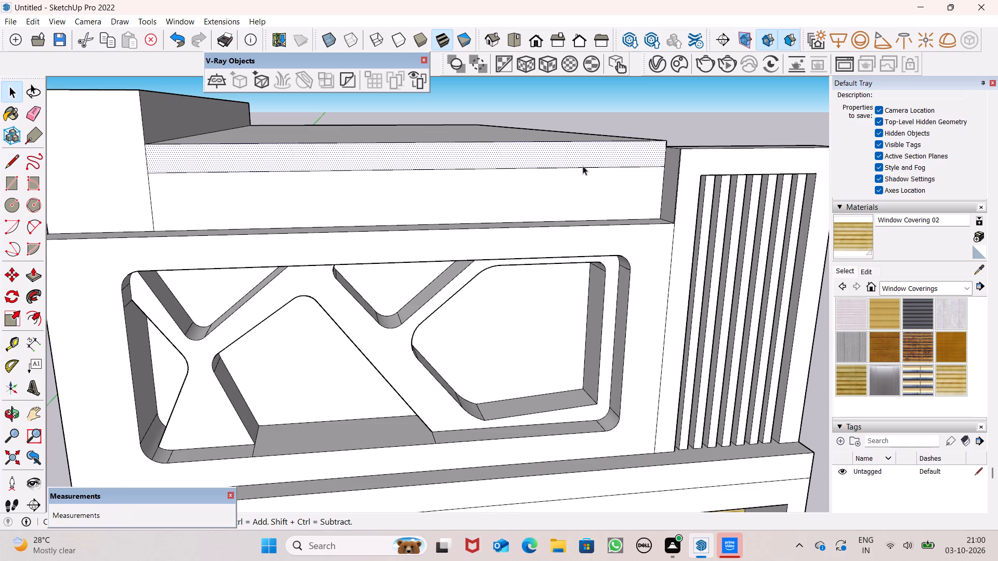
left_click(666, 109)
left_click(623, 165)
left_click(675, 91)
scroll(640, 168, "up", 4)
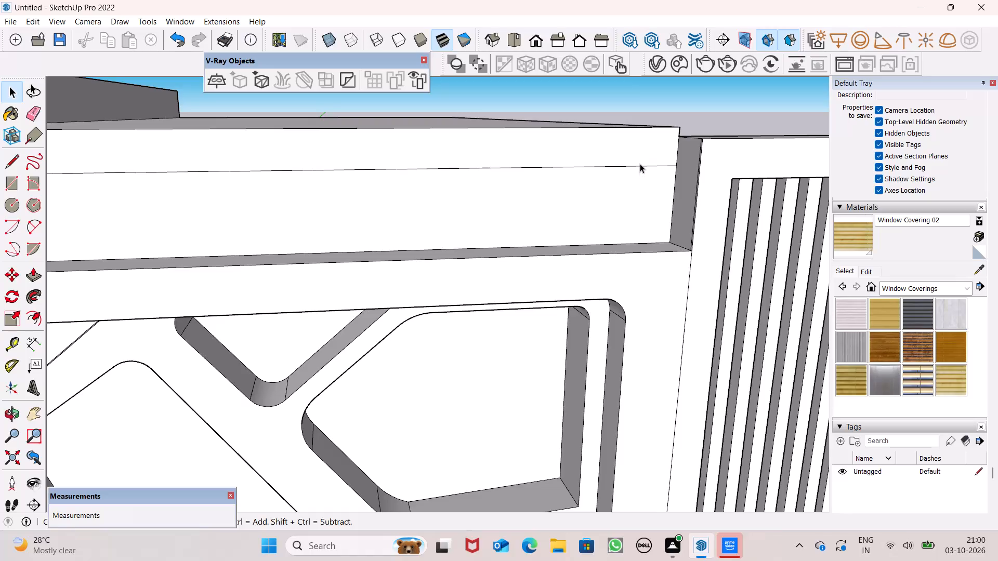
left_click(640, 164)
left_click(683, 100)
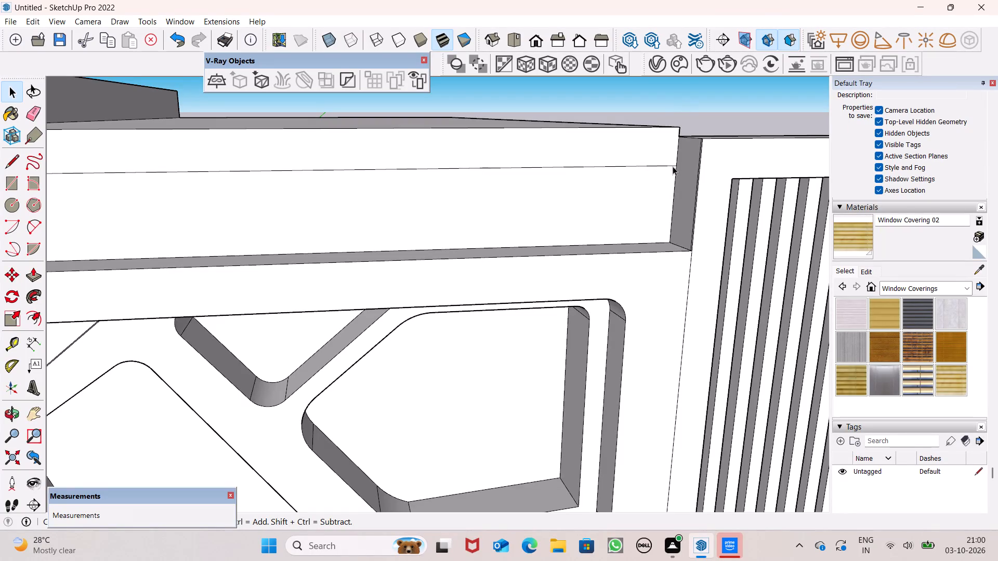
left_click(673, 165)
scroll(673, 167, "down", 5)
key("m")
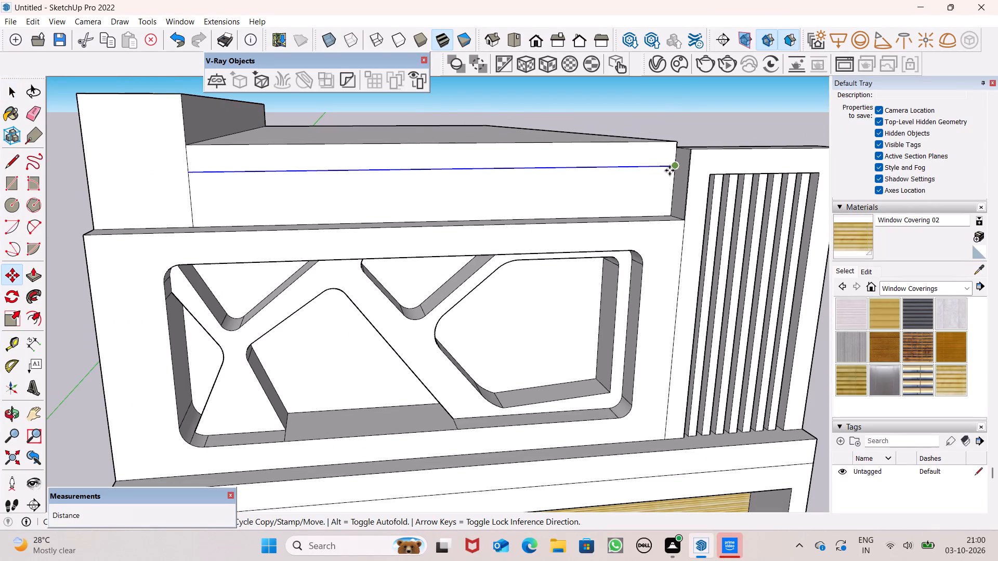
key("Return")
left_click_drag(663, 167, 667, 185)
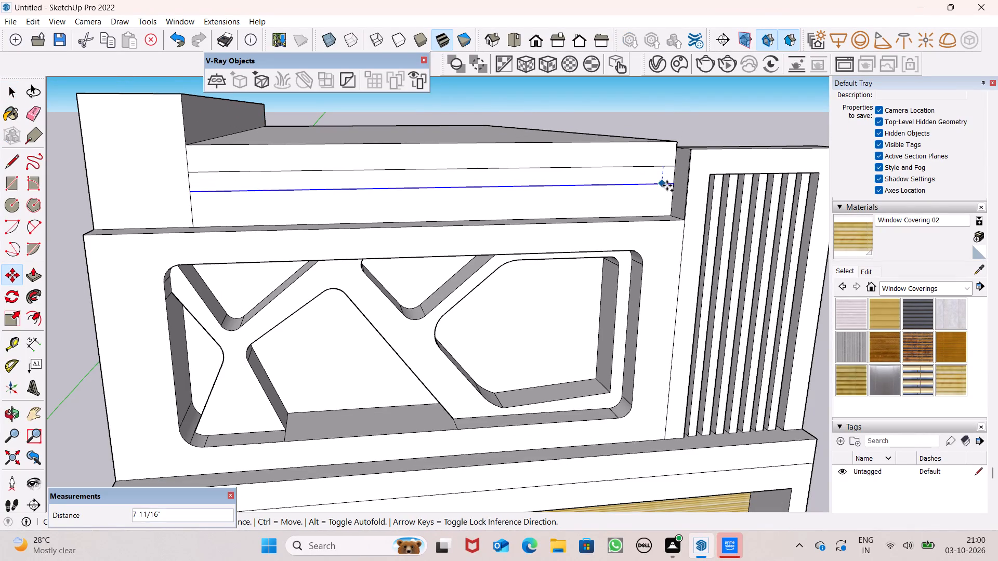
left_click_drag(667, 185, 665, 192)
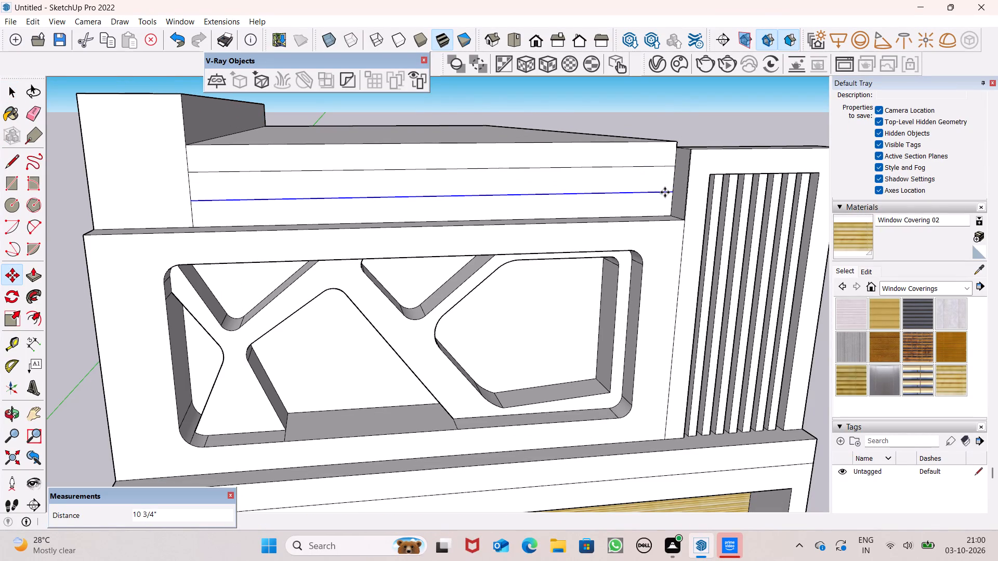
key("space")
left_click(689, 103)
scroll(691, 116, "down", 6)
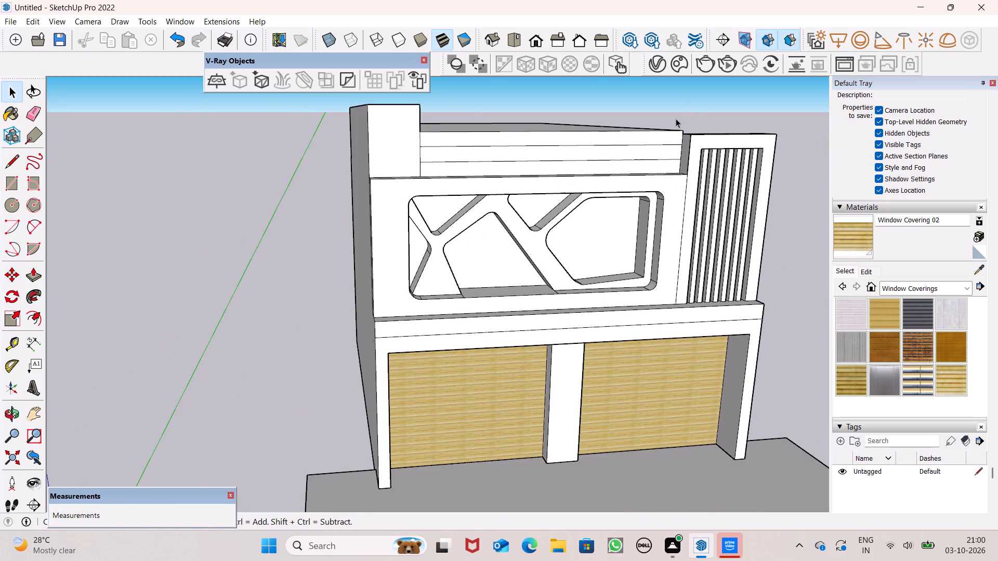
Draw a 9" horizontal line across the front face of the left outer pillar, just below the shutter opening's top.
scroll(654, 118, "down", 3)
scroll(518, 384, "up", 6)
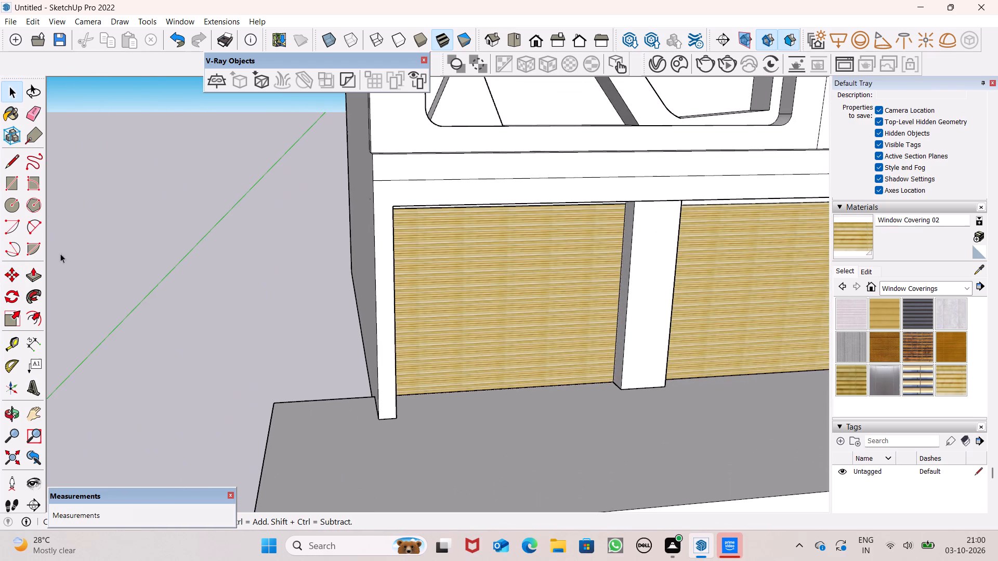
left_click(7, 165)
scroll(343, 238, "up", 5)
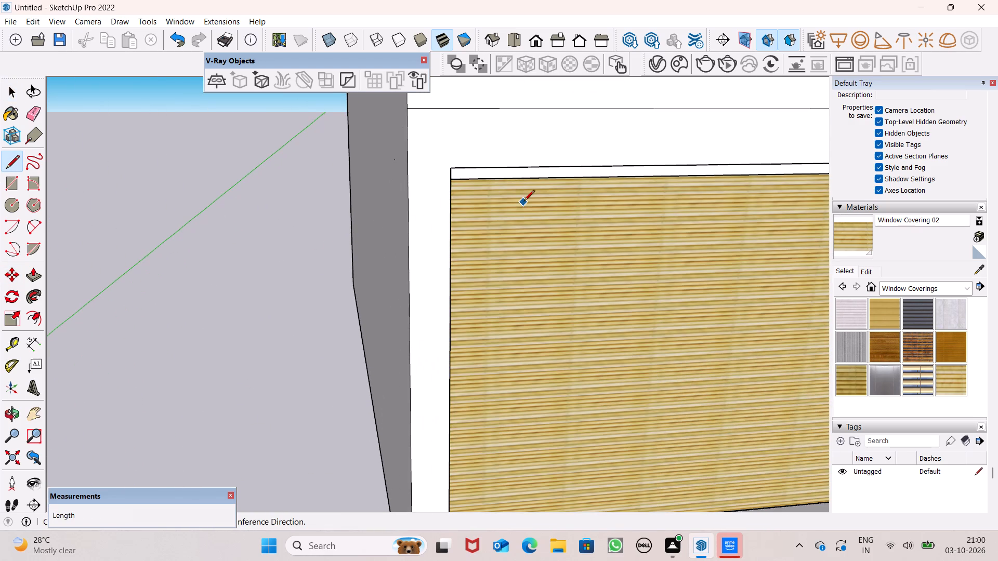
left_click(409, 218)
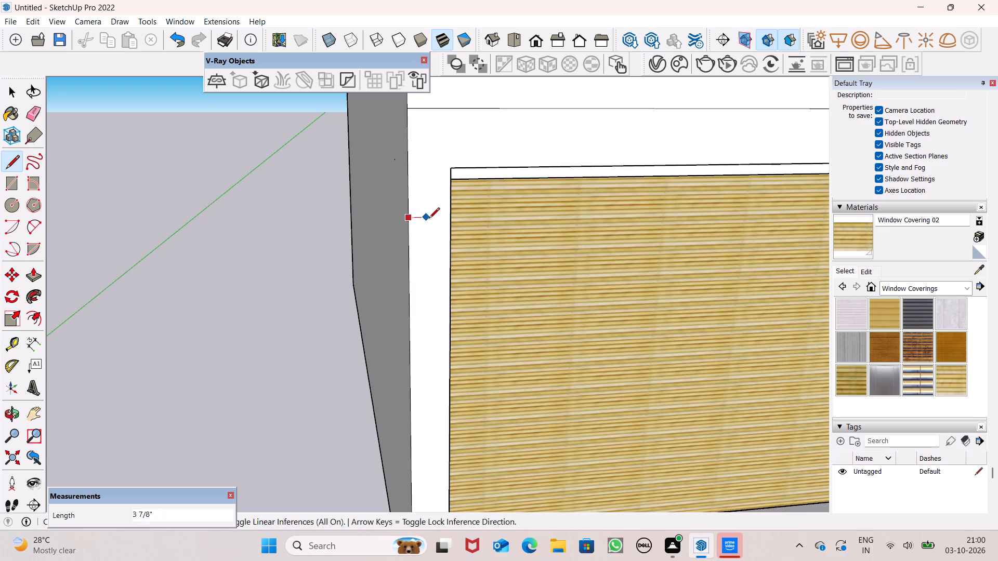
left_click(449, 220)
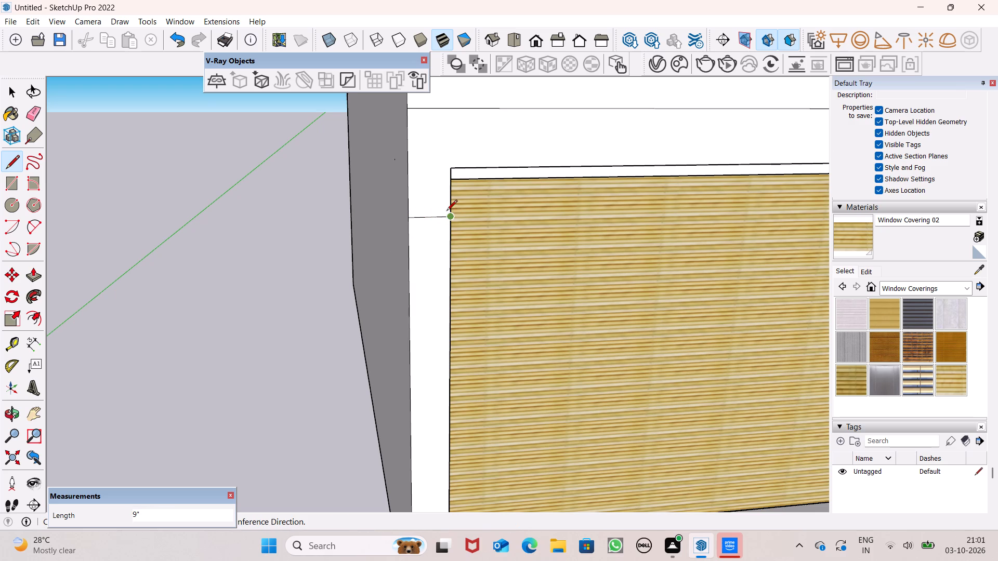
key("space")
Copy the left pillar's line downward as an array of five copies spaced about 1' 5 5/8" apart.
scroll(448, 198, "down", 5)
left_click(439, 207)
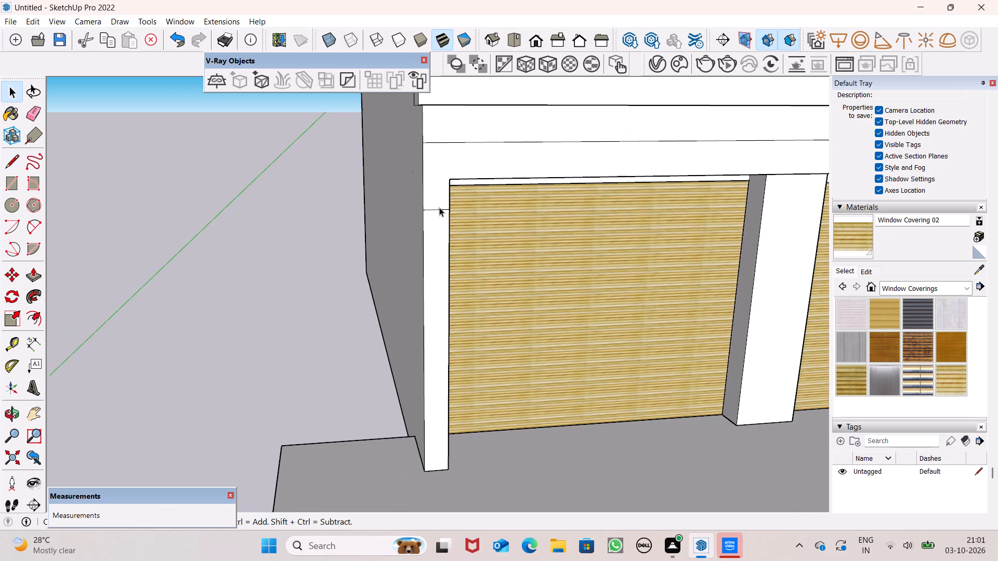
left_click(230, 215)
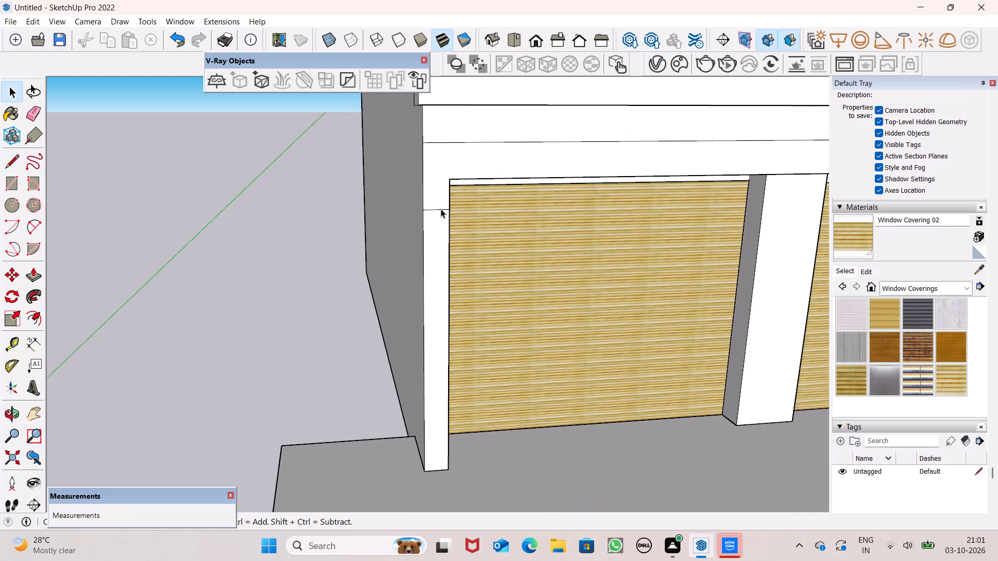
left_click(440, 209)
key("m")
key("Return")
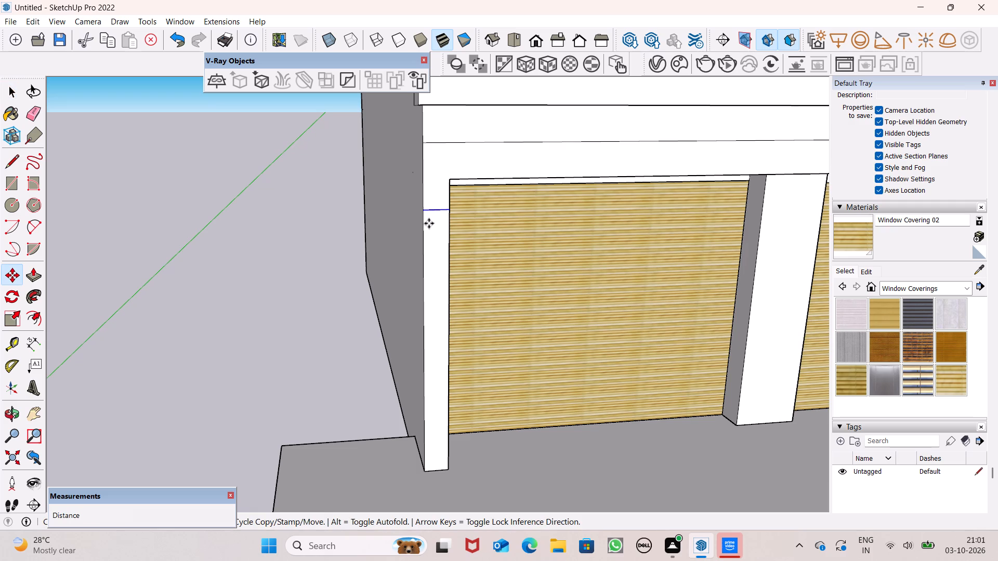
left_click_drag(437, 213, 440, 239)
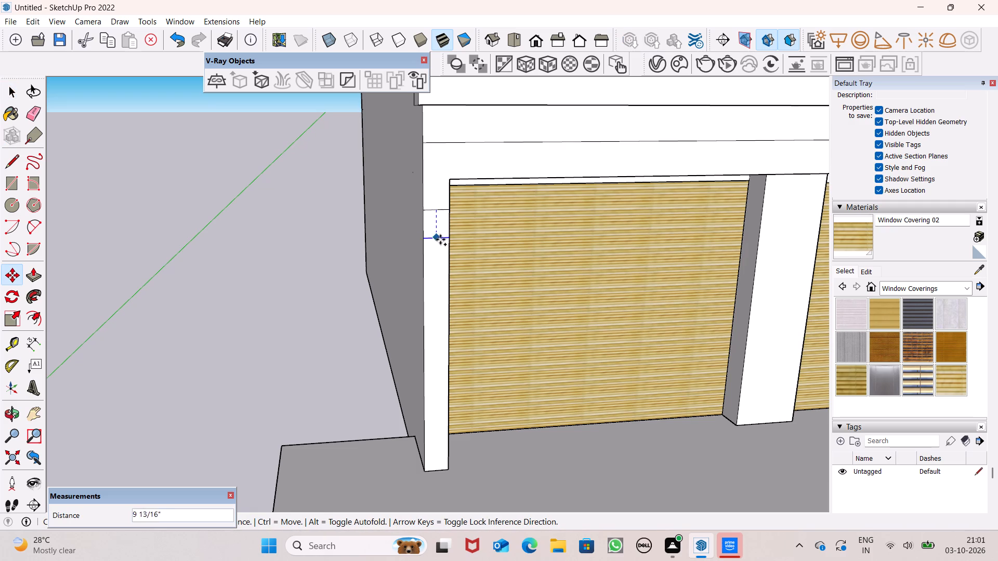
left_click_drag(440, 239, 440, 261)
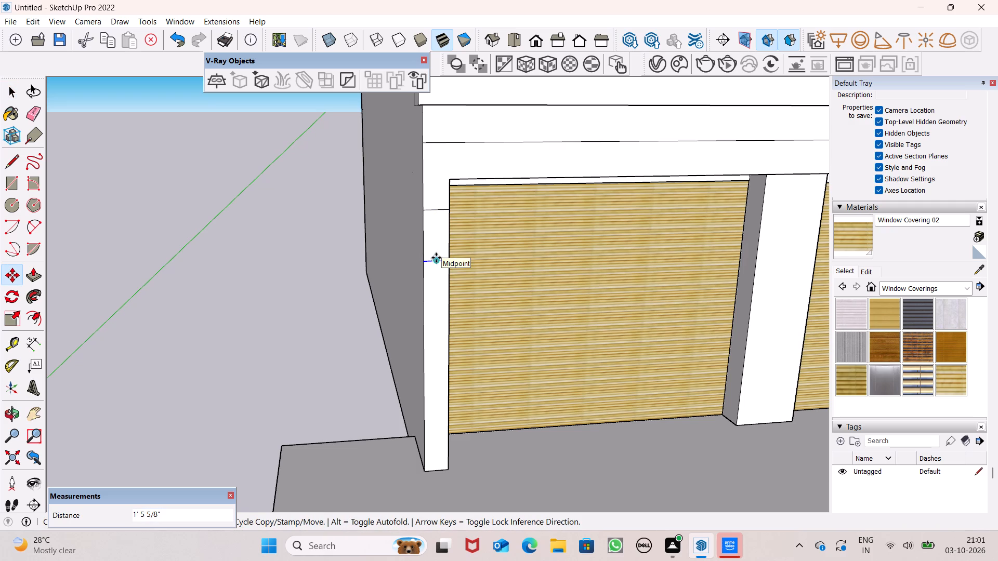
key("shift+asterisk")
key("5")
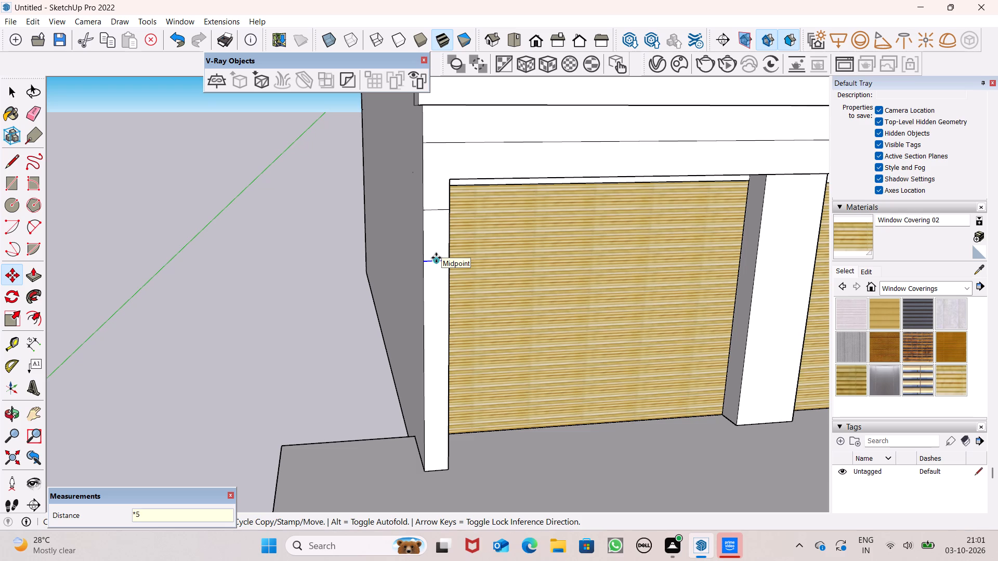
key("Return")
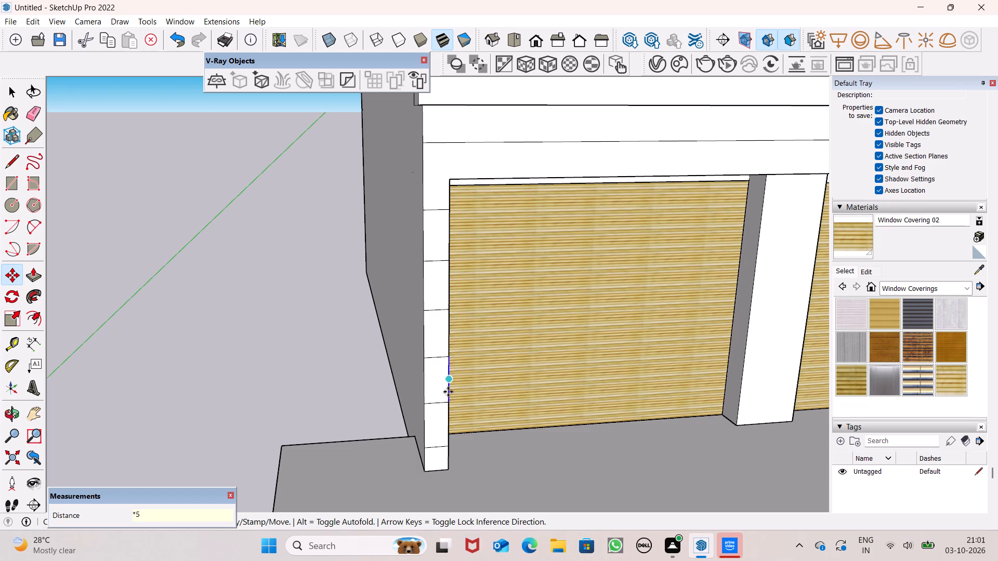
key("space")
Draw a matching 9" horizontal line across the right outer pillar's front face, level with the left pillar's uppermost line.
scroll(333, 275, "down", 9)
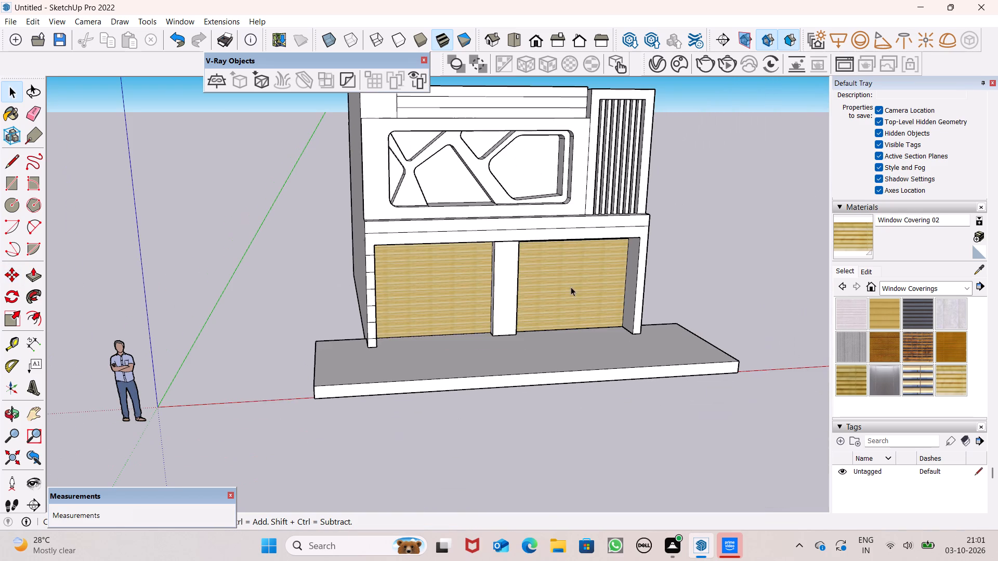
scroll(676, 253, "up", 2)
scroll(761, 244, "up", 3)
scroll(731, 236, "down", 1)
scroll(718, 242, "up", 2)
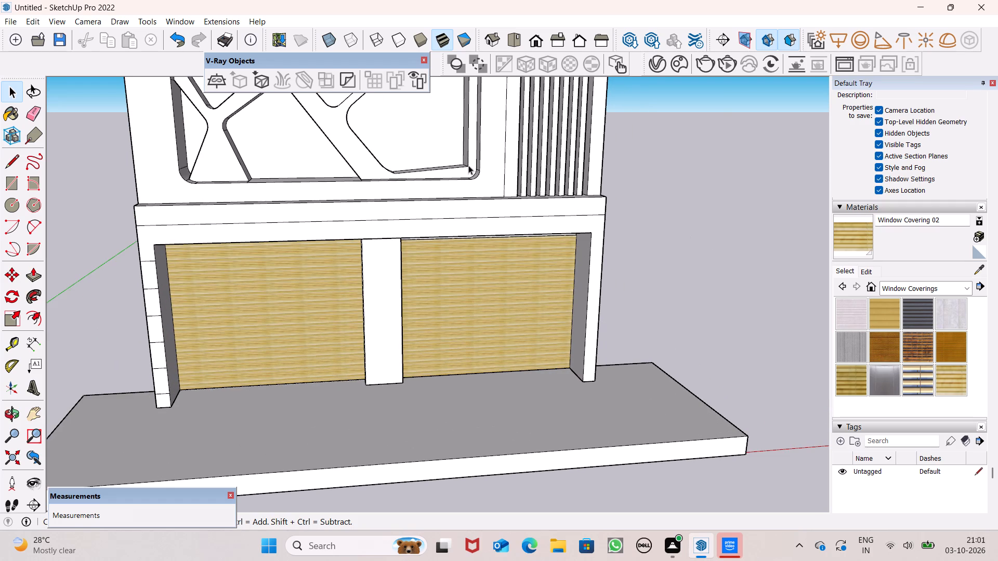
left_click(18, 163)
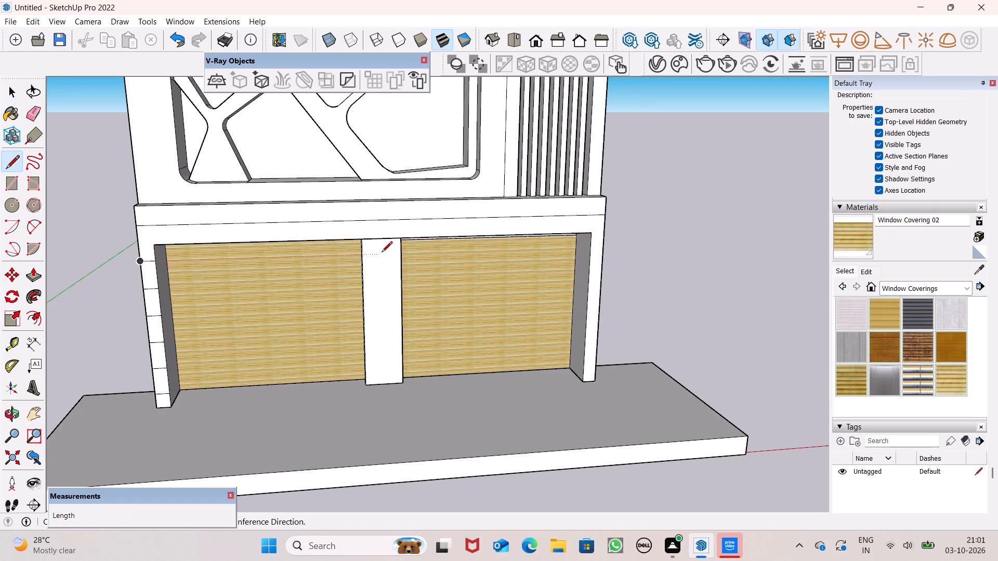
left_click(591, 251)
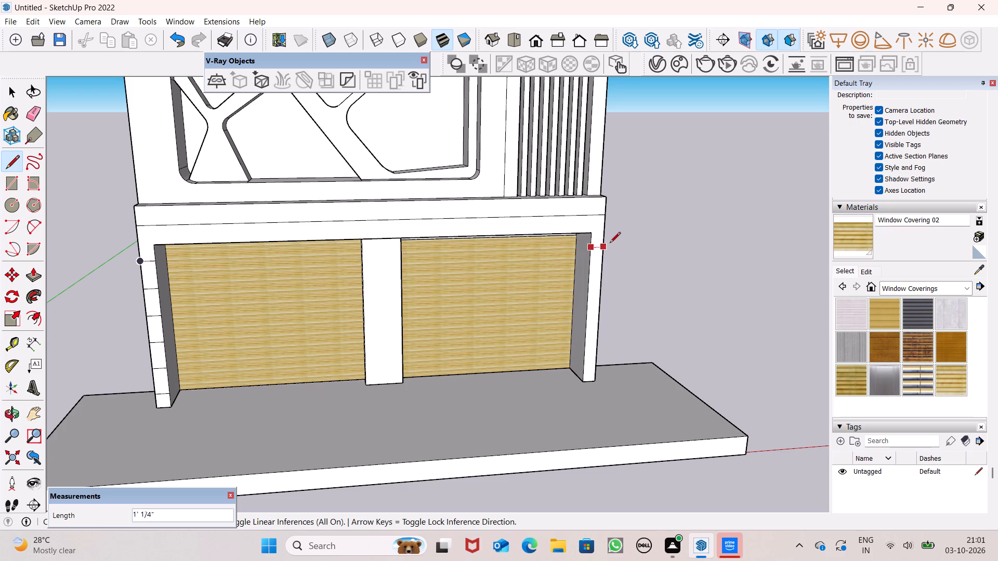
left_click(602, 247)
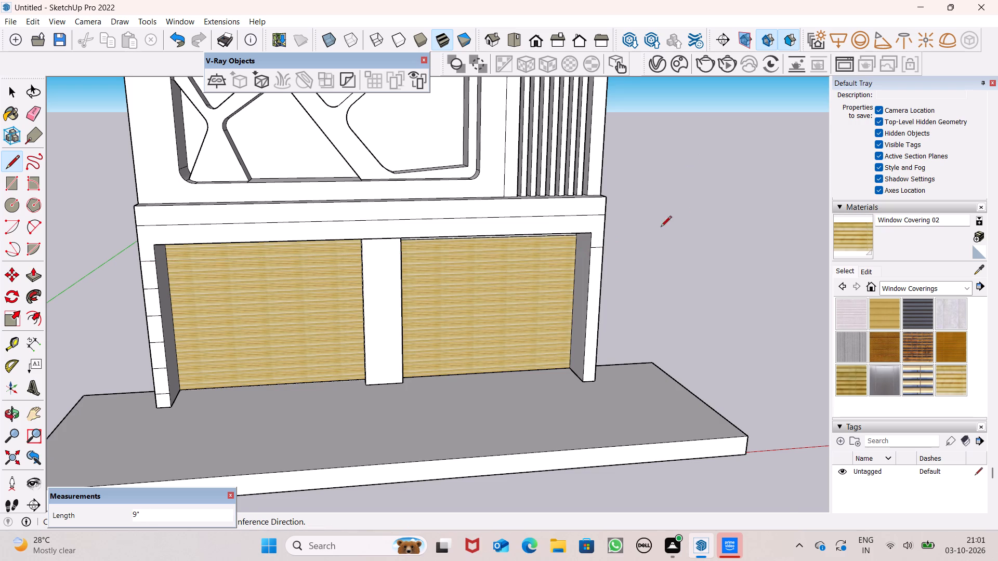
scroll(653, 231, "up", 3)
scroll(636, 246, "down", 5)
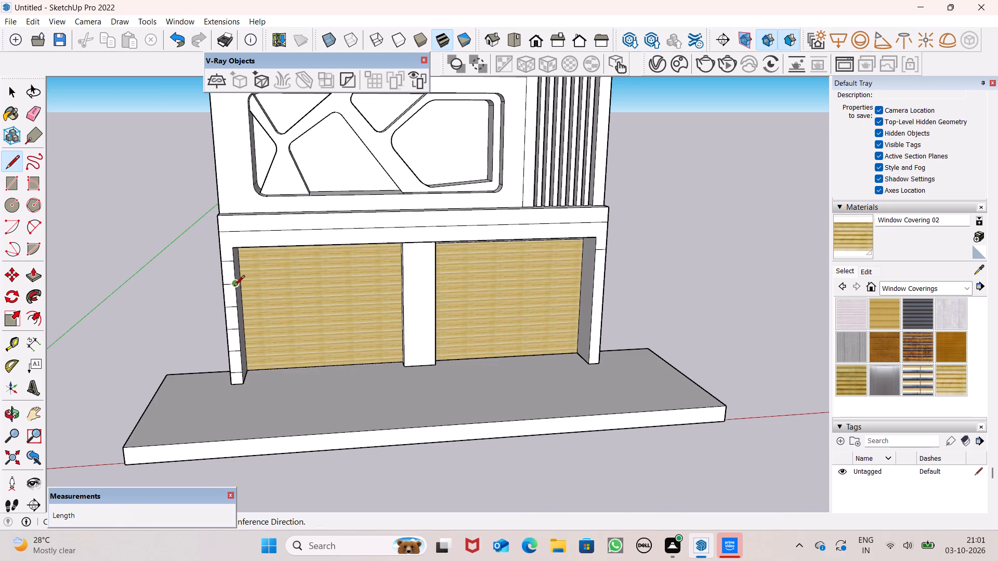
Copy the right outer pillar's horizontal line downward as an array of five copies spaced about 1' 5 7/16" apart.
key("space")
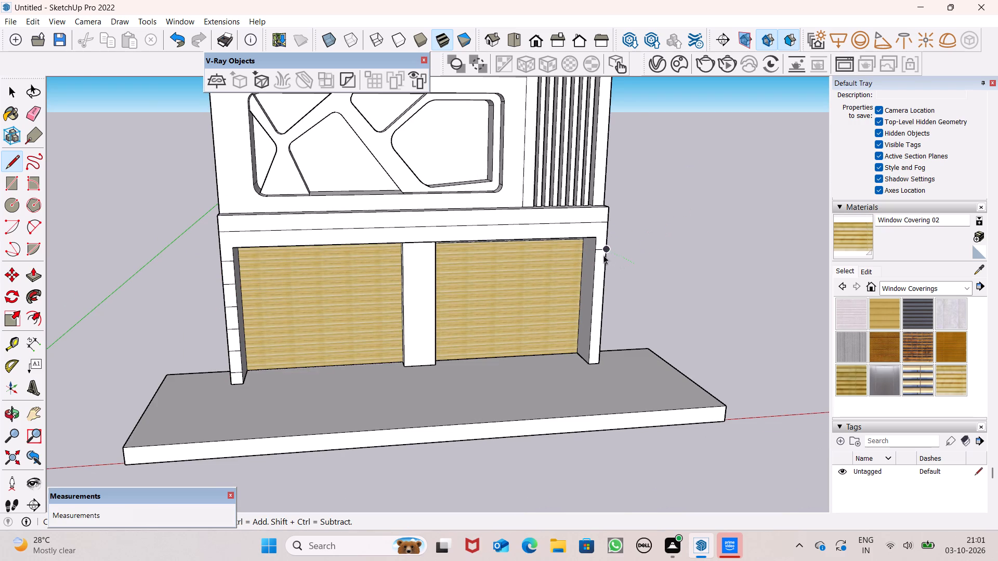
left_click(602, 248)
scroll(612, 247, "up", 3)
key("m")
key("Return")
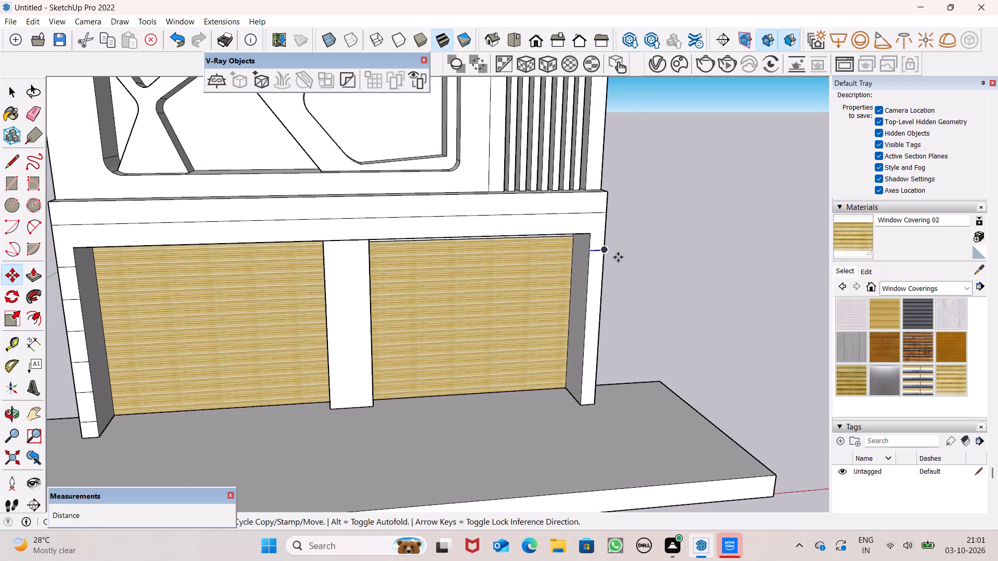
scroll(618, 257, "down", 4)
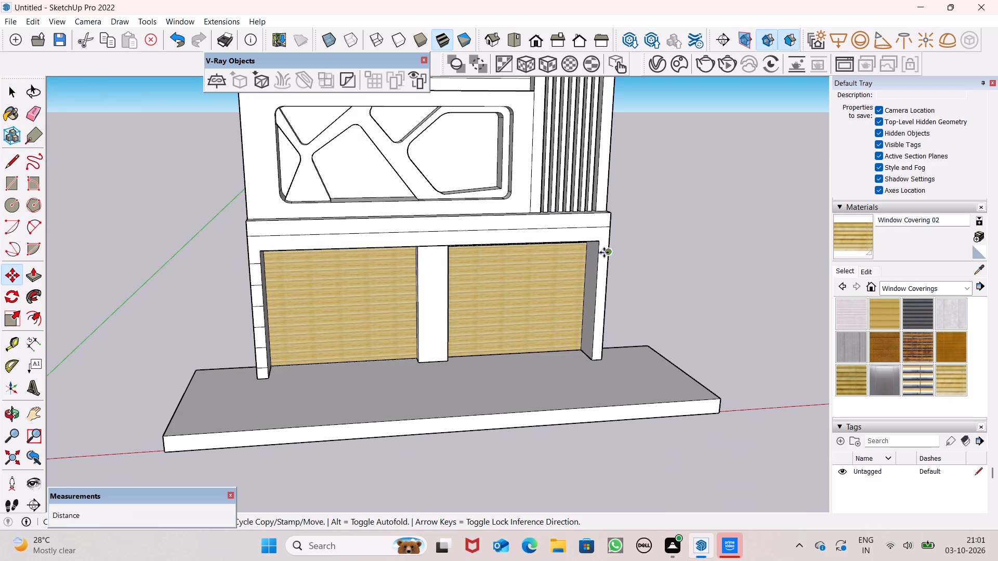
left_click_drag(604, 252, 607, 272)
key("shift+asterisk")
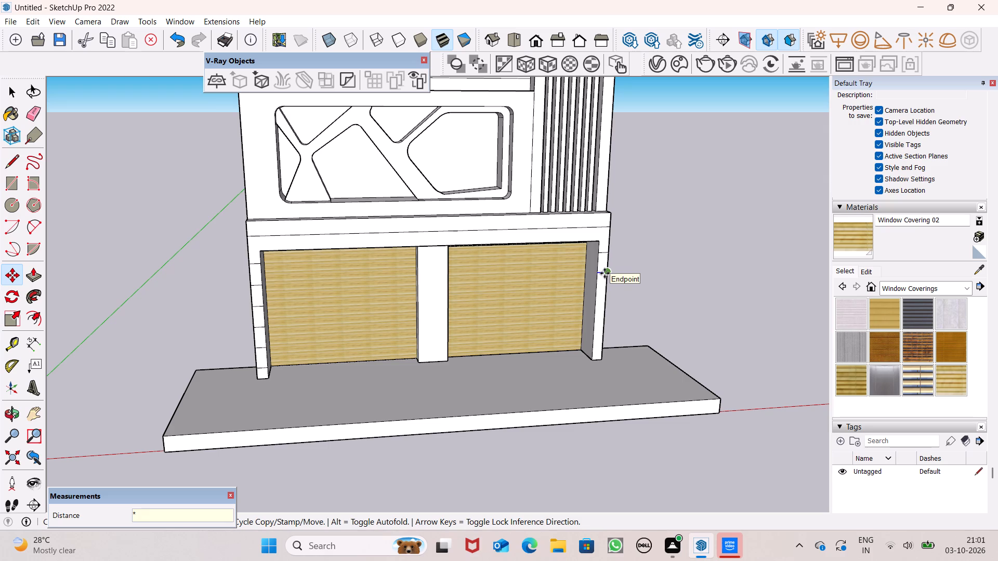
key("5")
key("Return")
key("space")
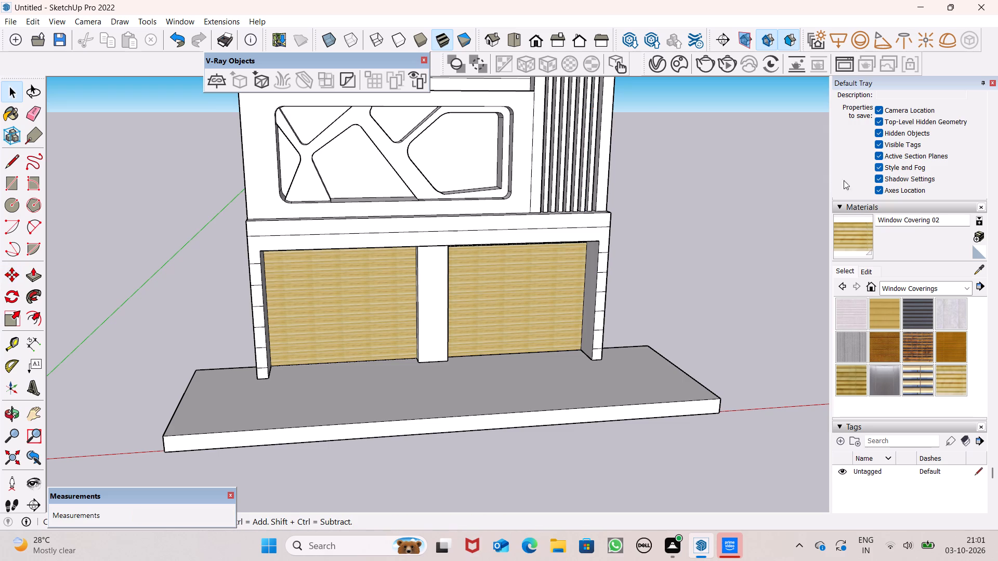
left_click(786, 222)
Paint the front face of the upper-floor slatted frame with Color M06 from the Colors collection.
scroll(605, 220, "down", 4)
scroll(525, 192, "down", 2)
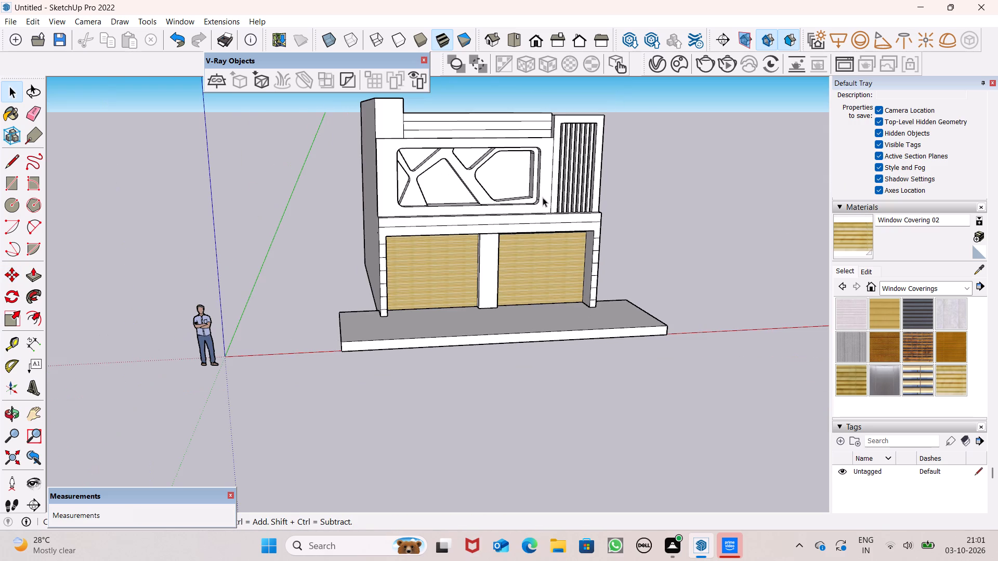
middle_click(550, 217)
scroll(550, 217, "up", 1)
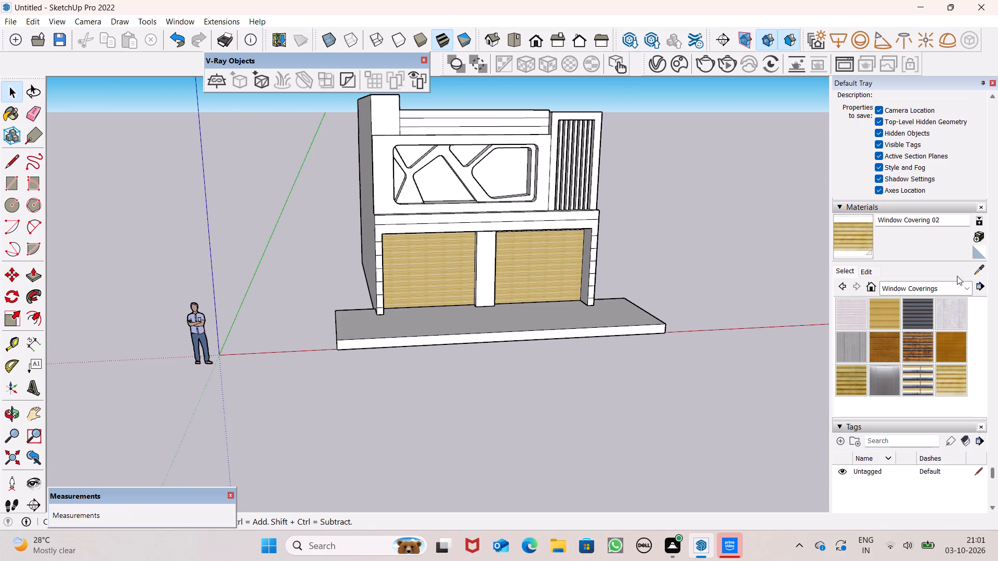
left_click(967, 292)
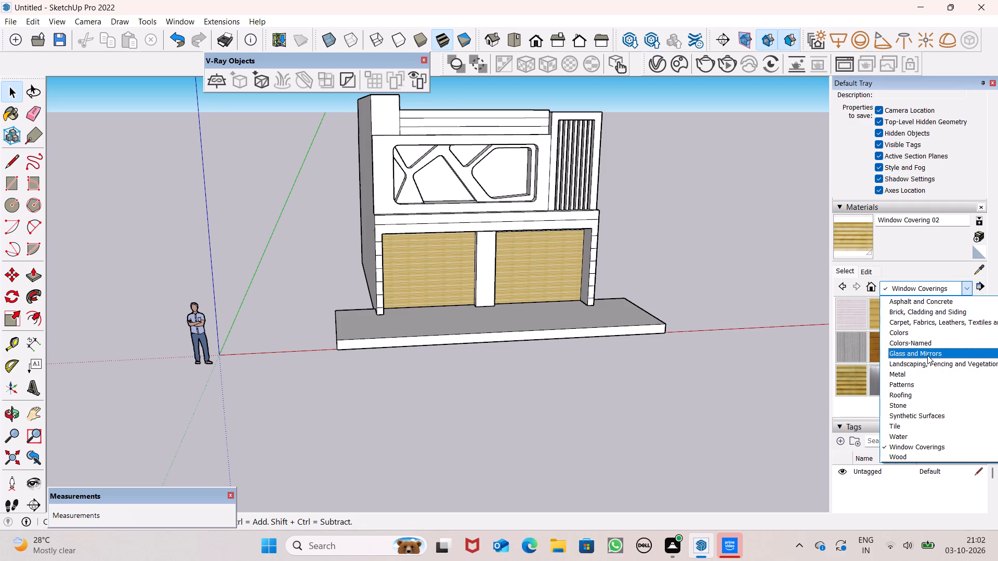
left_click(940, 328)
scroll(944, 362, "down", 18)
scroll(933, 349, "up", 1)
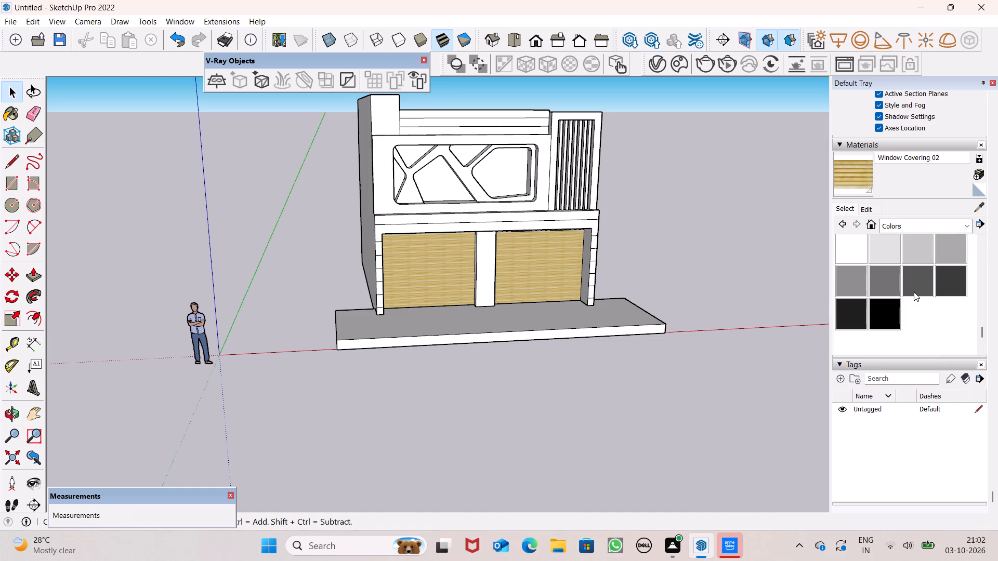
left_click(914, 291)
scroll(631, 137, "up", 6)
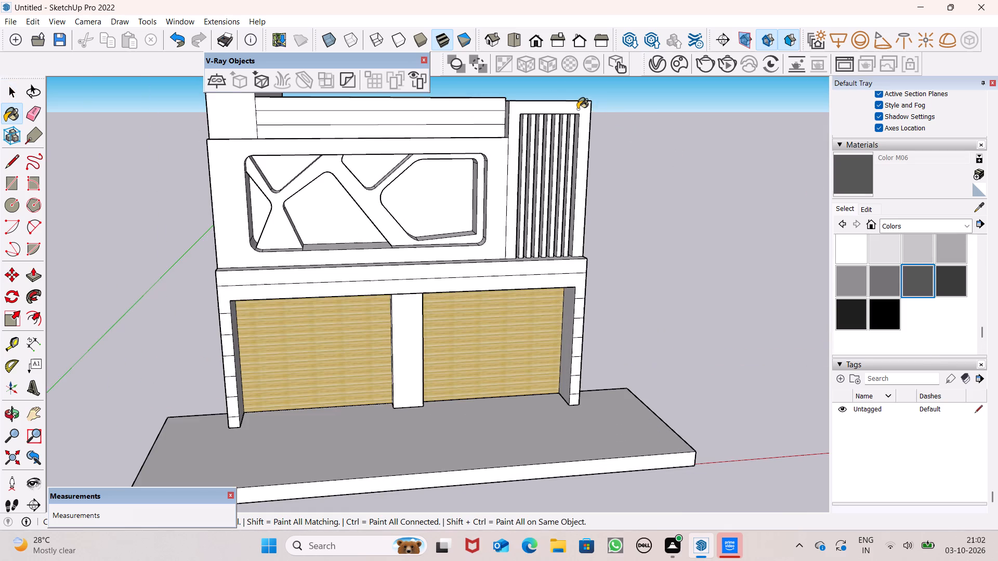
left_click(577, 109)
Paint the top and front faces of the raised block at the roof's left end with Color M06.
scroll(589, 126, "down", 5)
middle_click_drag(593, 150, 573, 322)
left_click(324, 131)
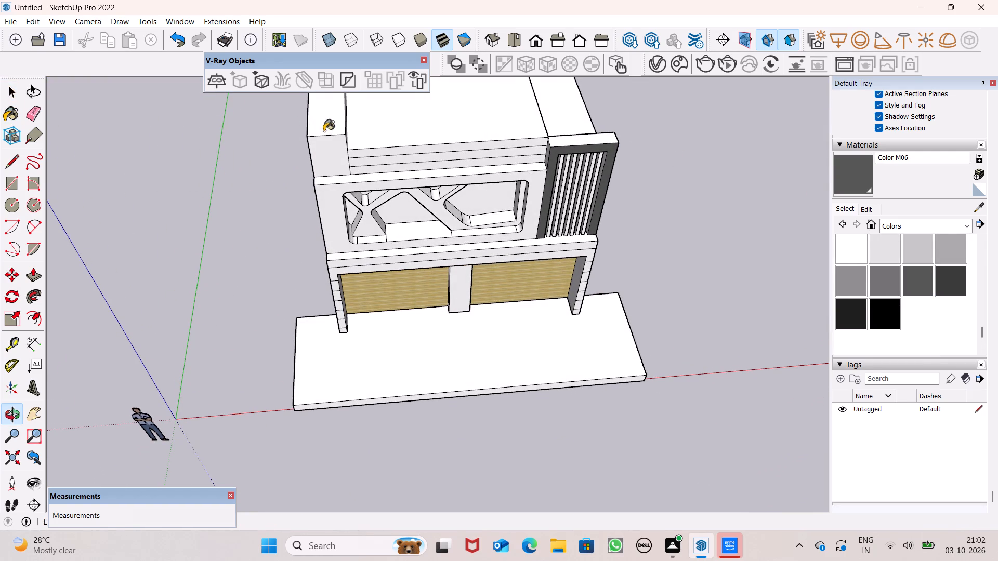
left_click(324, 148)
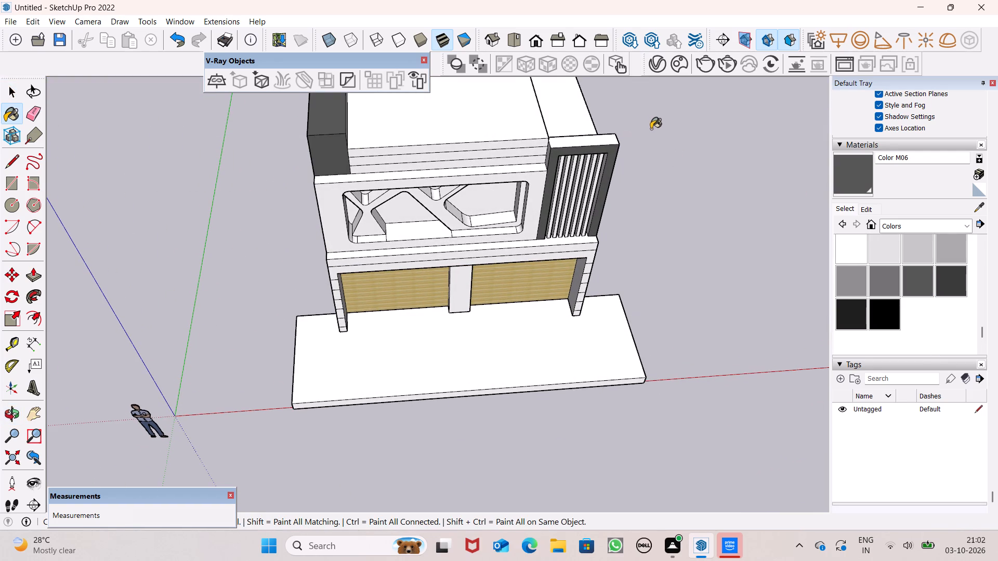
Paint the top and front faces of the raised block at the roof's left end with Color M05.
scroll(652, 128, "down", 2)
scroll(633, 117, "up", 2)
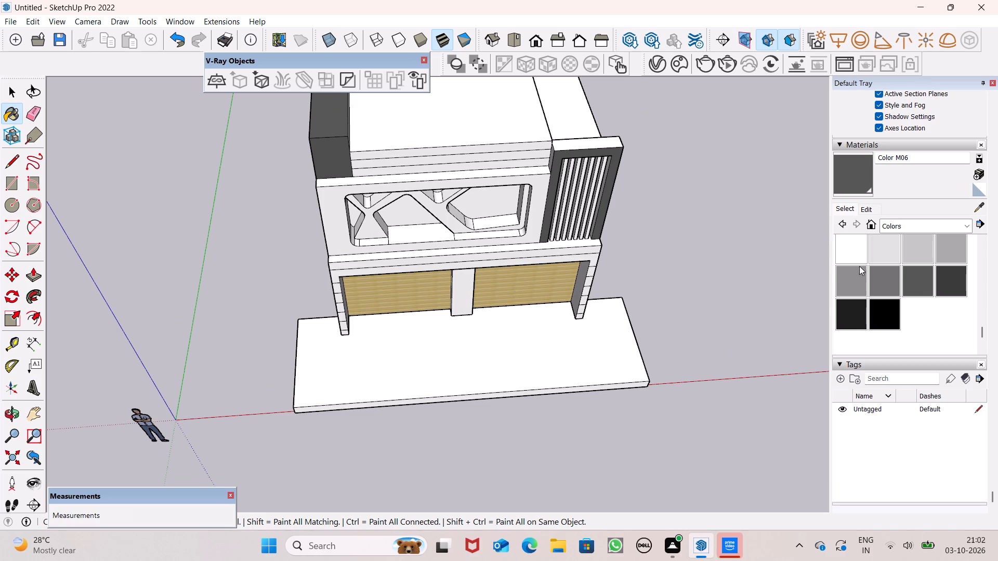
left_click(881, 282)
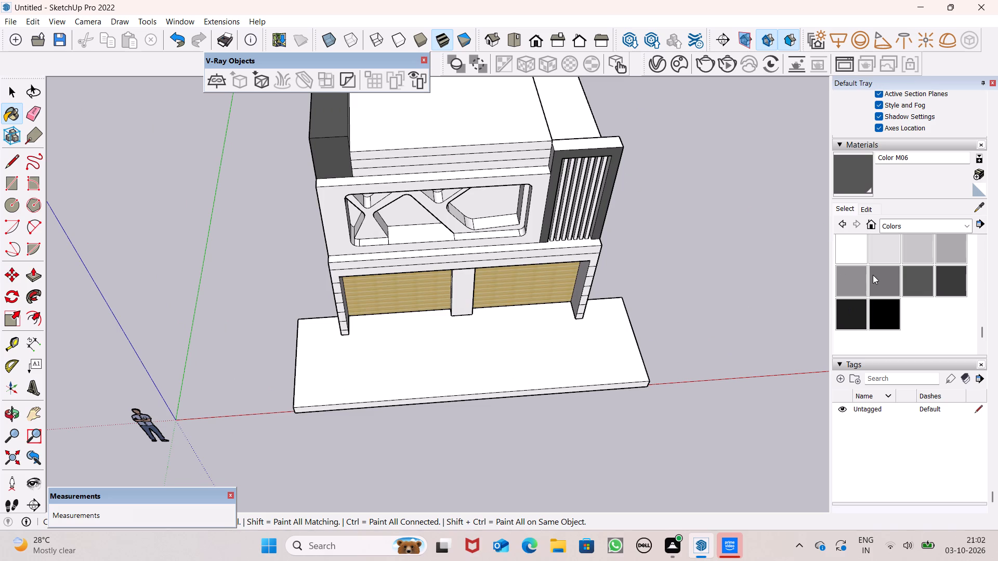
left_click(873, 275)
left_click(327, 135)
left_click(344, 163)
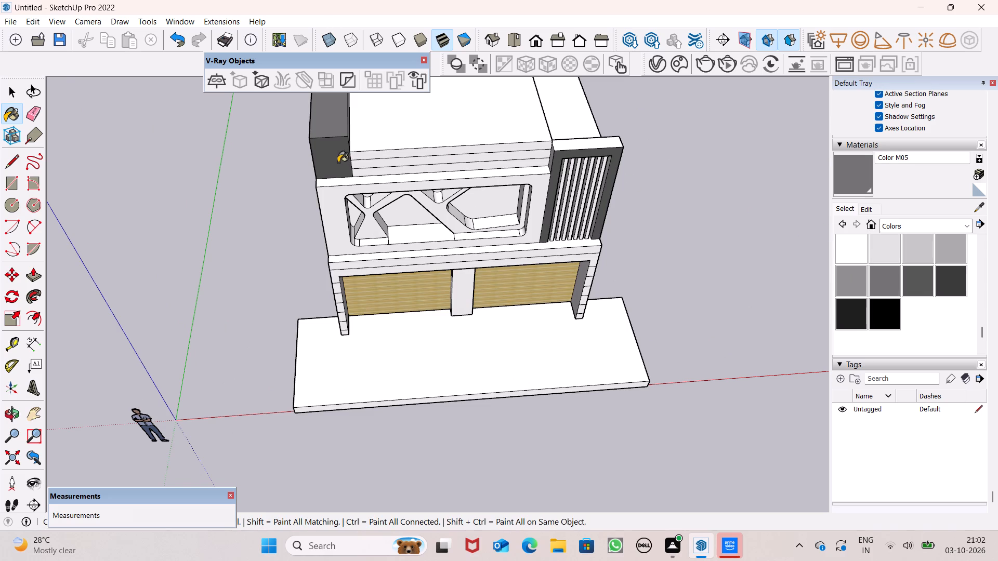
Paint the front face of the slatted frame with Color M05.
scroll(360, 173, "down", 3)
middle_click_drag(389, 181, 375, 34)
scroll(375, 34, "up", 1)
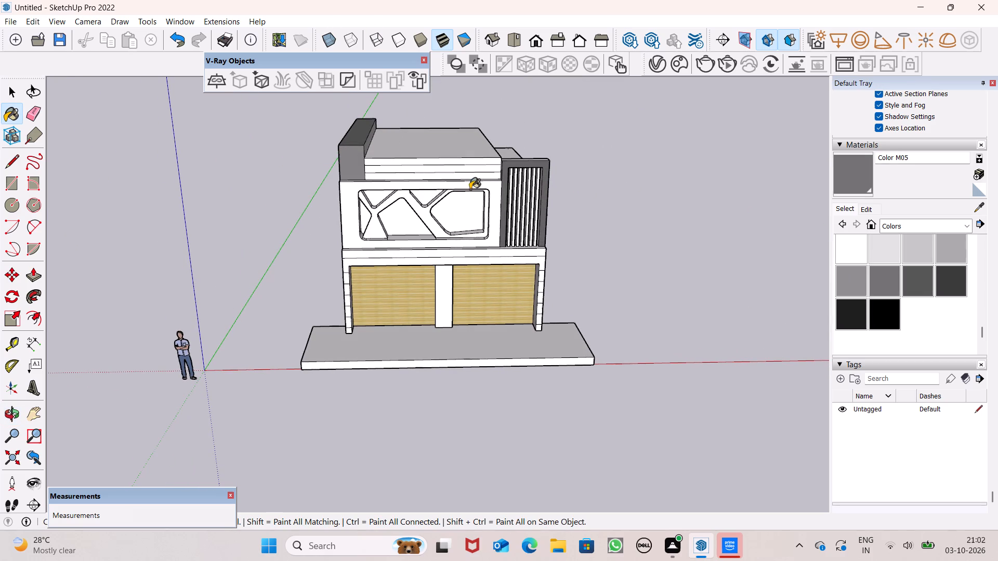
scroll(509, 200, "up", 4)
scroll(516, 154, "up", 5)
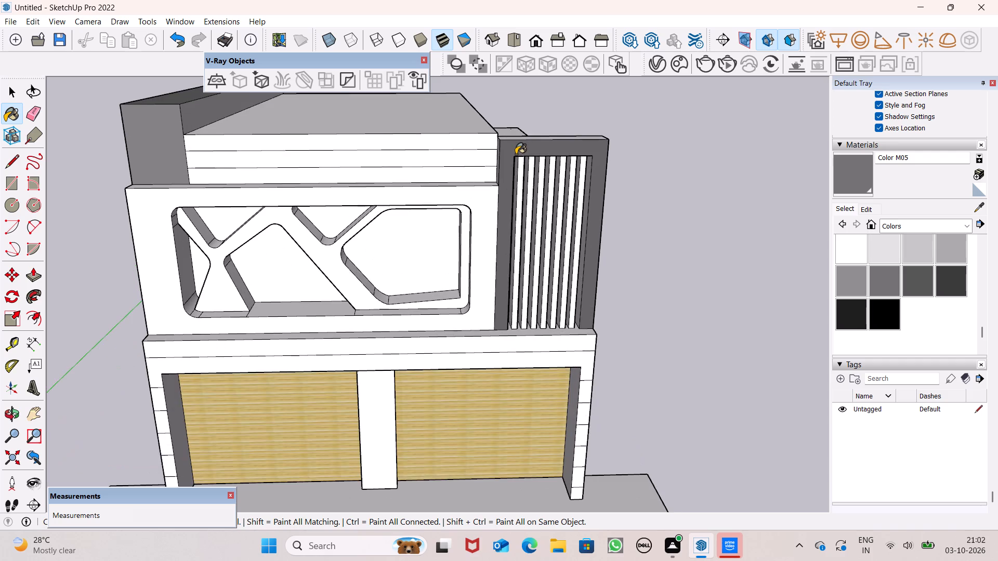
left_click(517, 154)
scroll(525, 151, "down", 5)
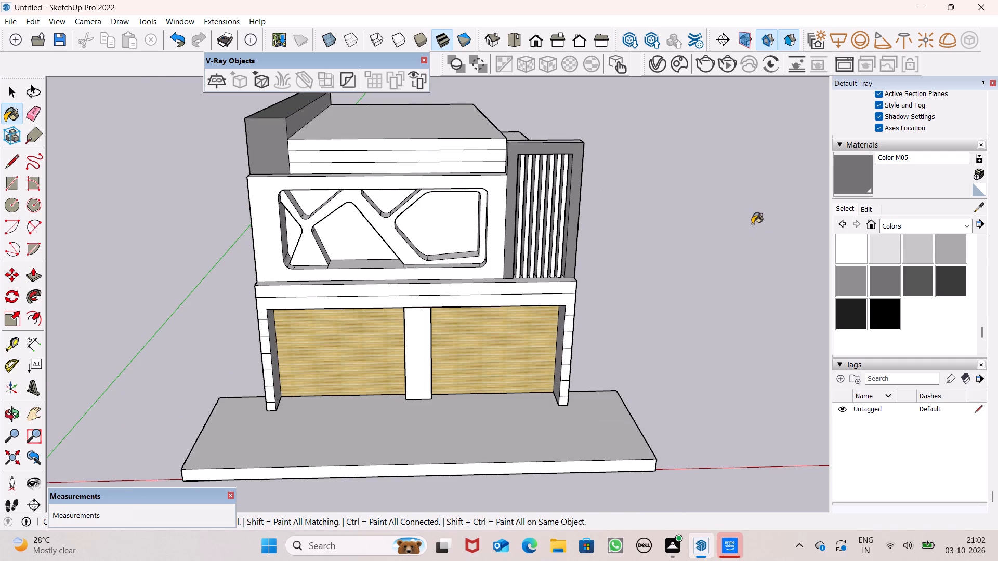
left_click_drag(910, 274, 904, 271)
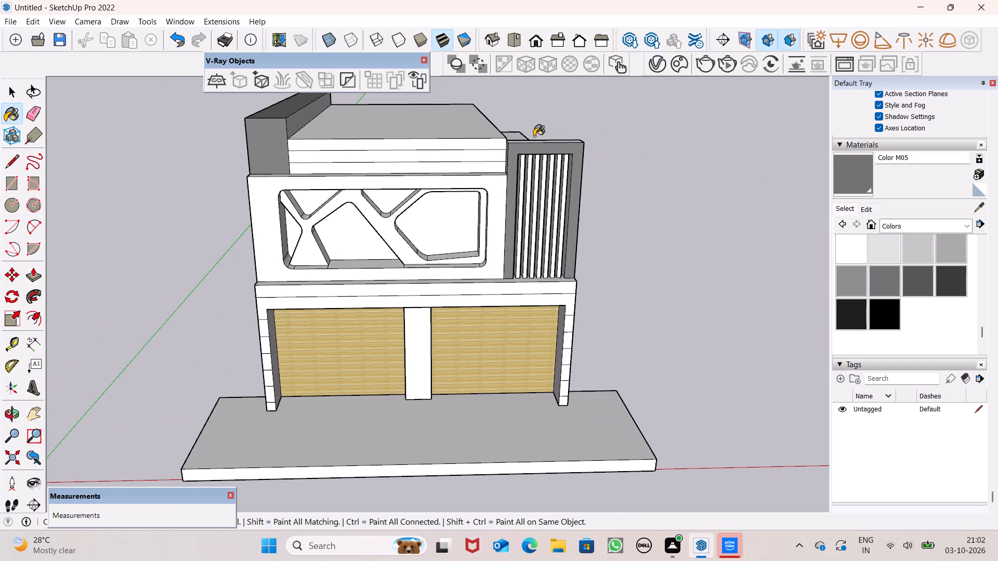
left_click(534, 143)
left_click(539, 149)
Paint the front and top faces of the slatted frame with Color M06.
left_click(906, 268)
left_click(539, 152)
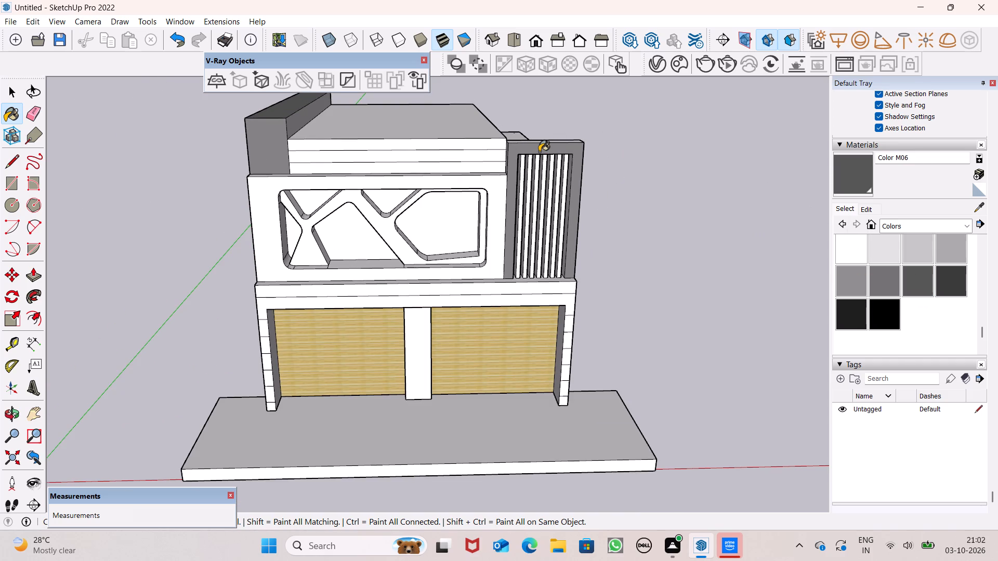
scroll(542, 149, "up", 7)
middle_click_drag(538, 153, 528, 294)
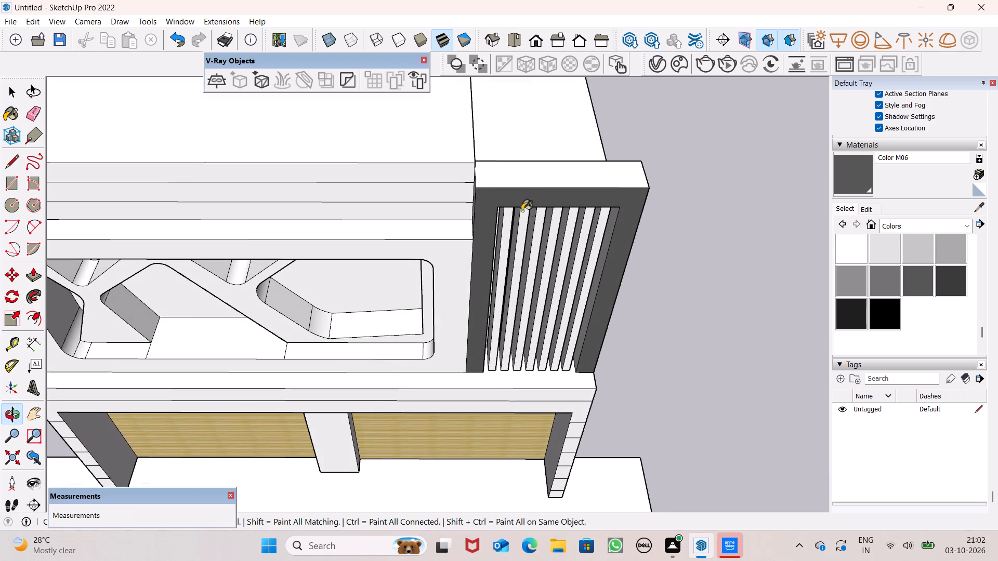
left_click(508, 171)
Paint the front faces of the vertical slats inside the frame with Color M06.
middle_click_drag(548, 265, 514, 151)
scroll(514, 151, "up", 1)
scroll(520, 234, "up", 7)
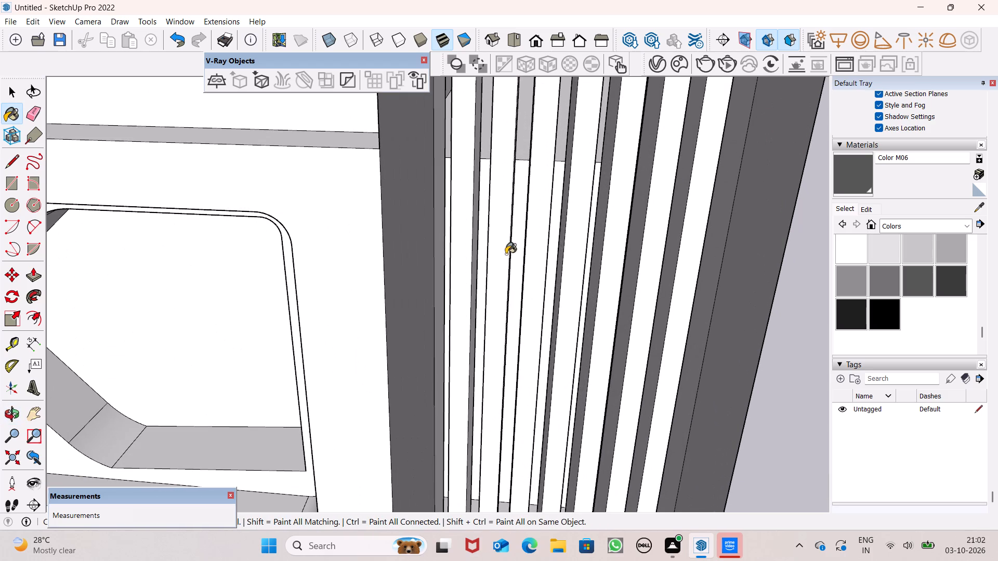
left_click(459, 274)
left_click(439, 265)
left_click(503, 268)
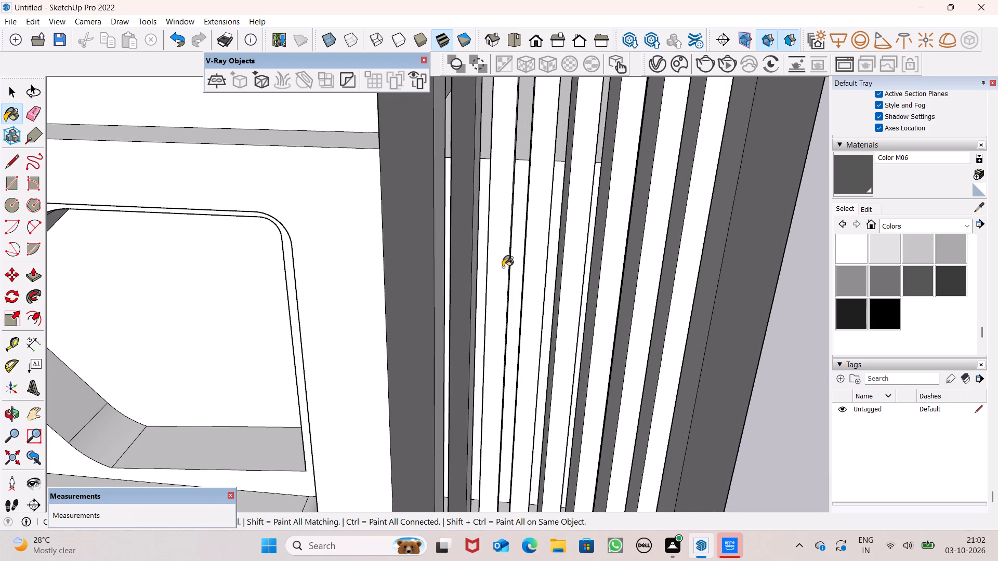
left_click_drag(529, 269, 537, 270)
left_click(581, 274)
left_click_drag(603, 280, 619, 282)
left_click(643, 283)
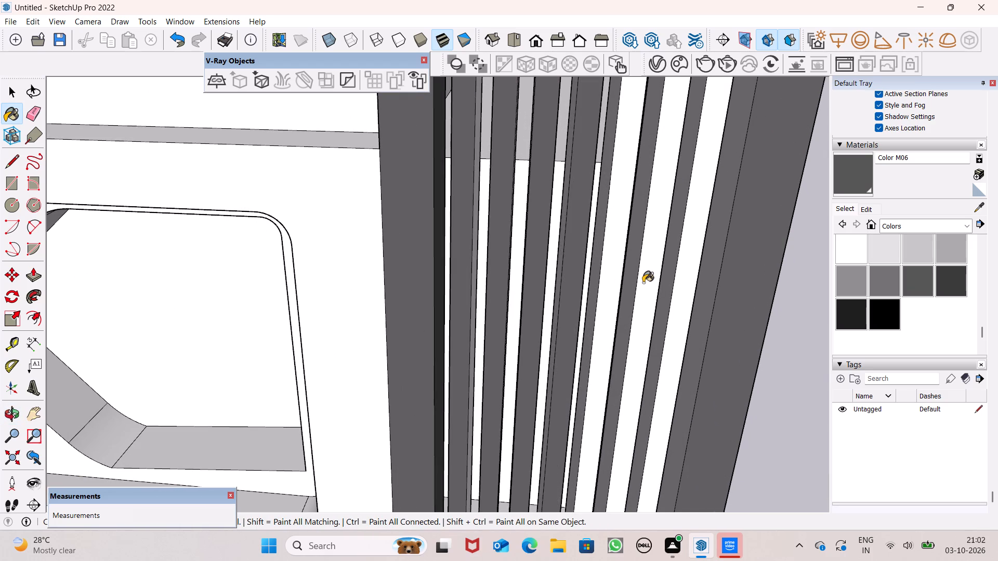
left_click(682, 278)
Paint the left side faces of the vertical slats with Color M06, including the strip beside the frame's left upright.
middle_click_drag(567, 295, 642, 286)
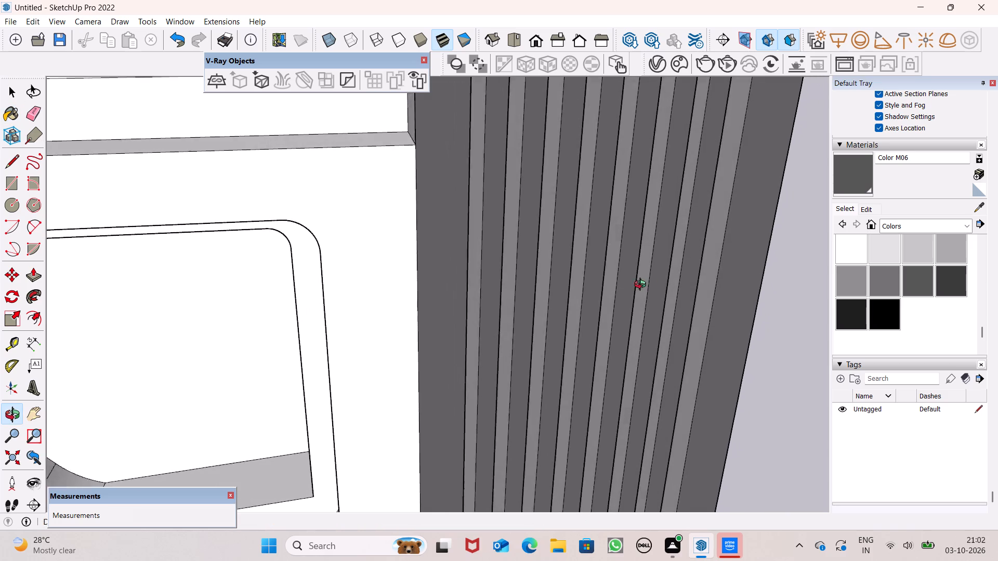
middle_click_drag(642, 286, 733, 273)
scroll(595, 255, "up", 5)
scroll(467, 281, "up", 1)
scroll(467, 281, "down", 1)
scroll(467, 281, "up", 1)
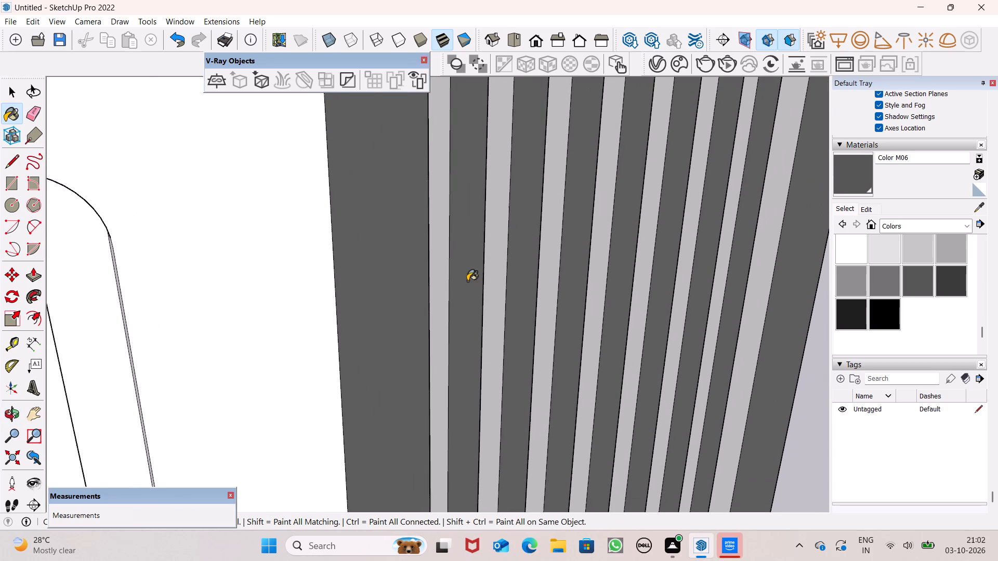
left_click(443, 283)
left_click(498, 280)
left_click(547, 276)
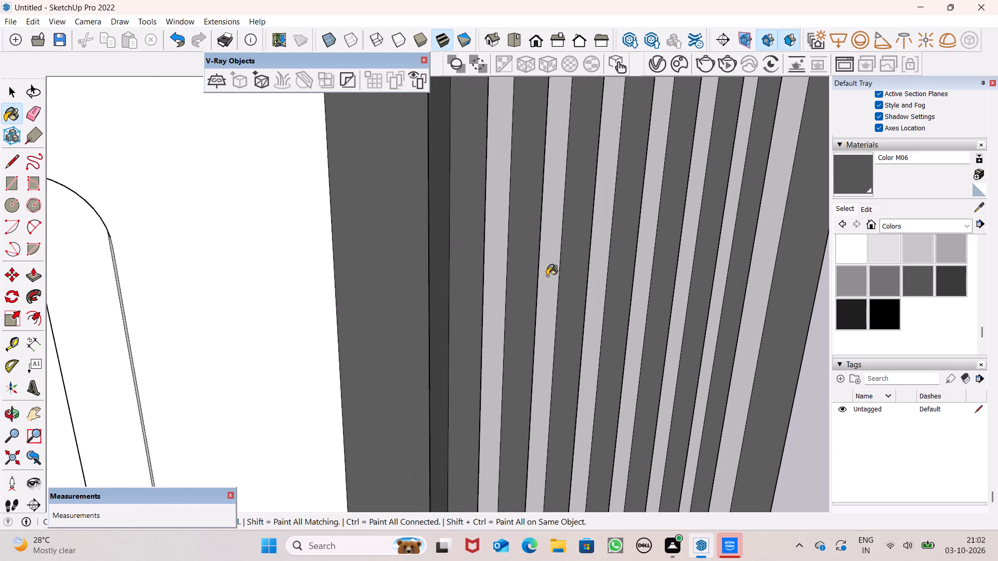
left_click(598, 277)
left_click(645, 271)
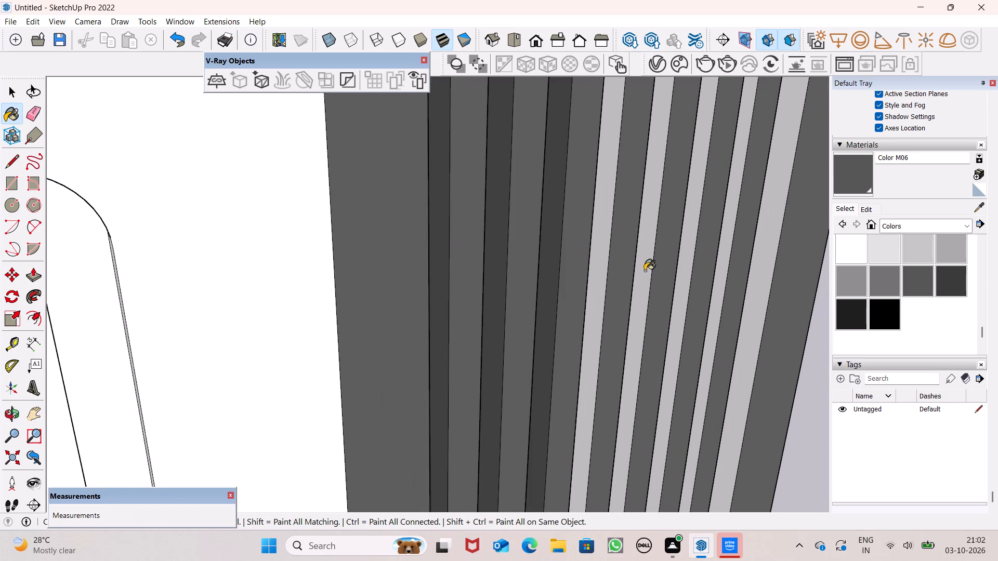
left_click(687, 271)
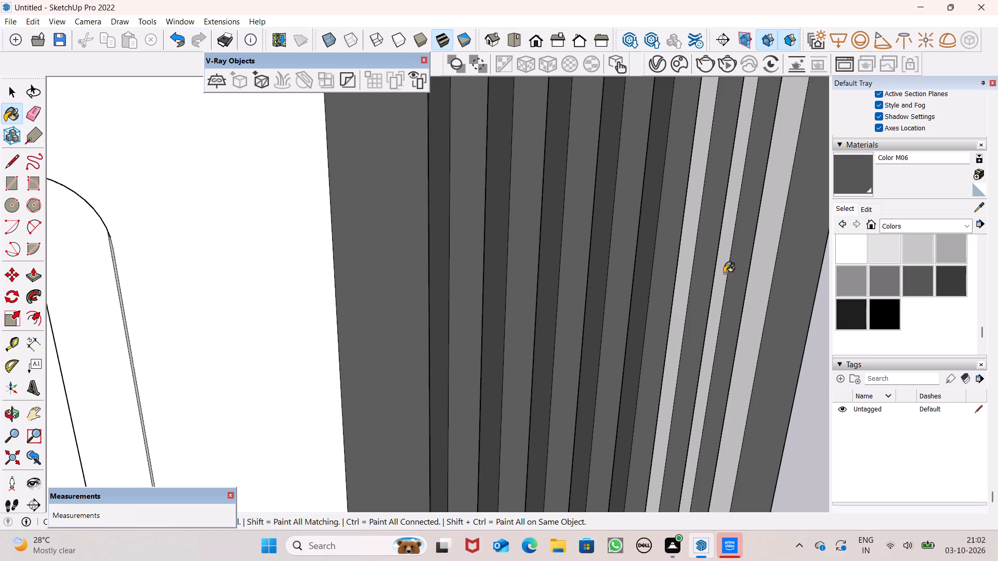
left_click(724, 273)
left_click(778, 265)
left_click(770, 265)
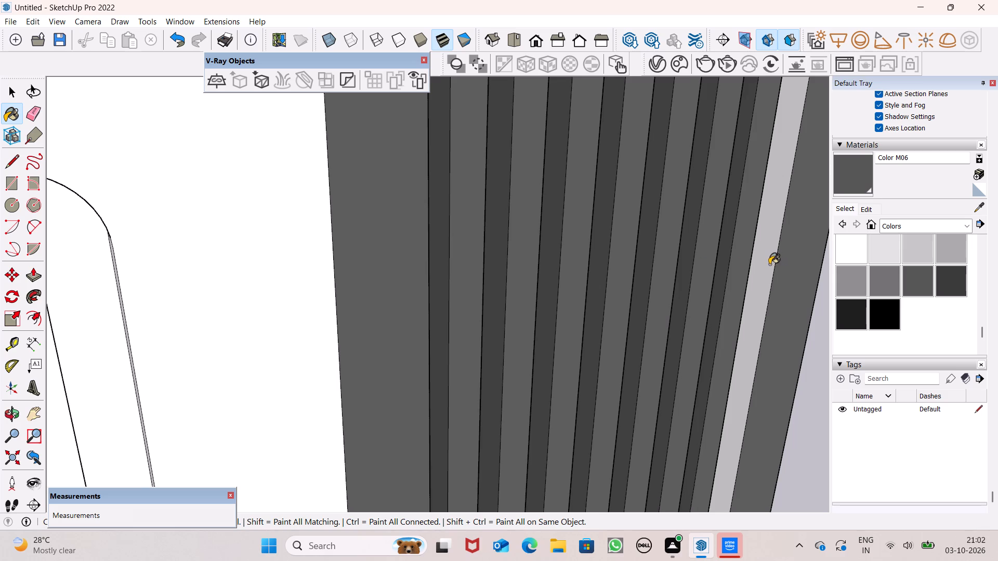
Paint the right side faces of the vertical slats inside the frame with Color M06.
scroll(707, 245, "down", 14)
middle_click_drag(674, 314, 399, 354)
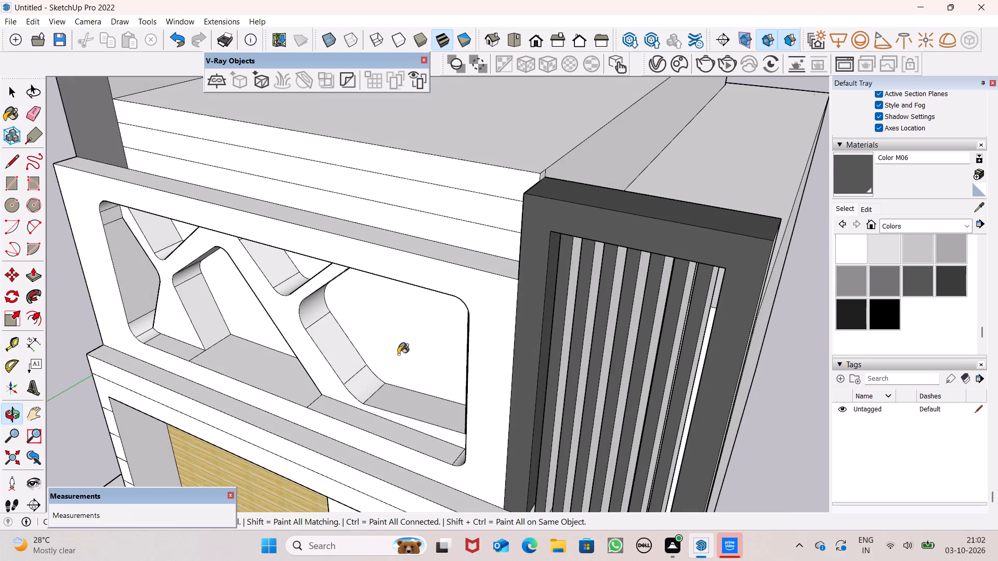
middle_click_drag(687, 388, 635, 379)
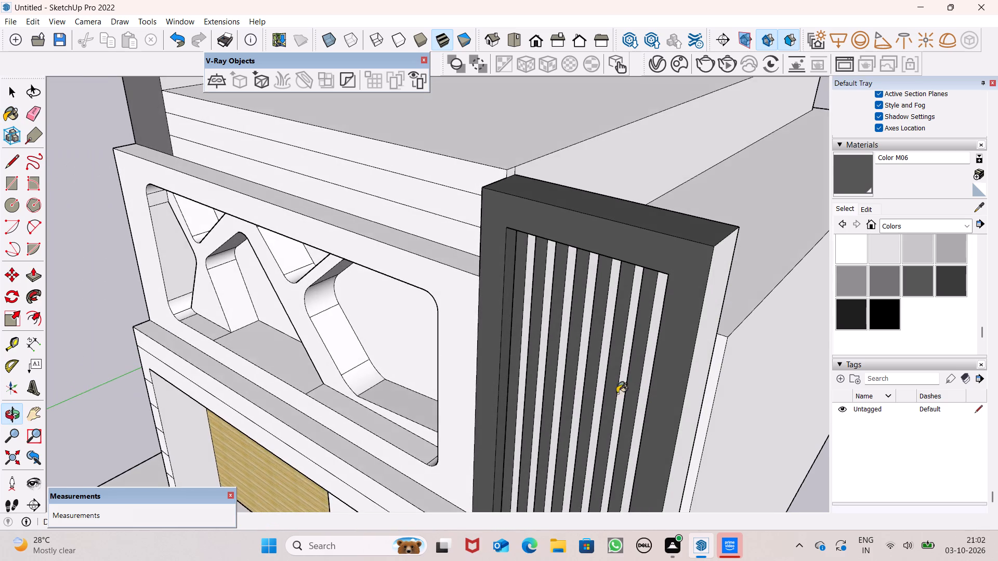
scroll(609, 415, "up", 6)
left_click(665, 398)
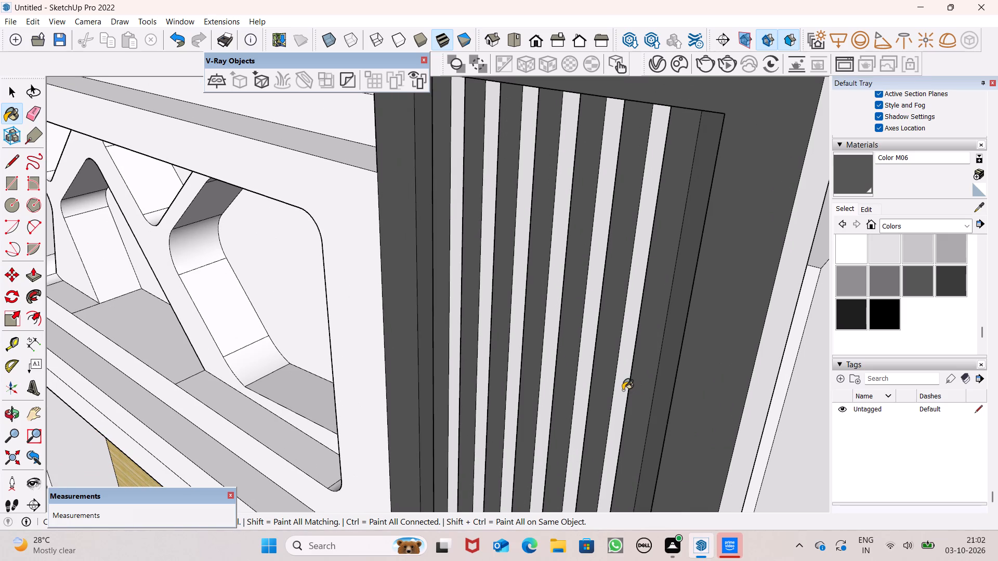
left_click(622, 390)
left_click(581, 374)
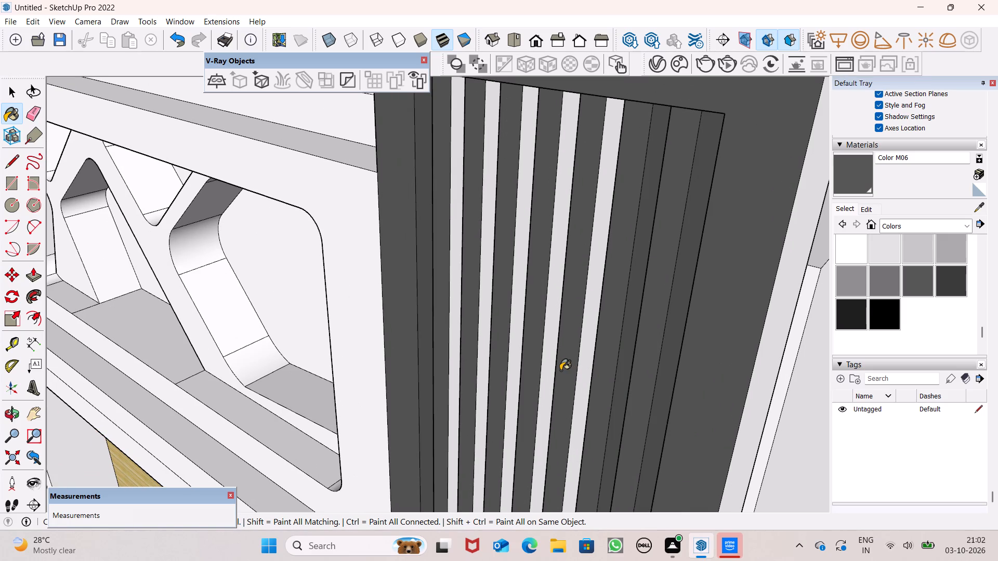
left_click(543, 370)
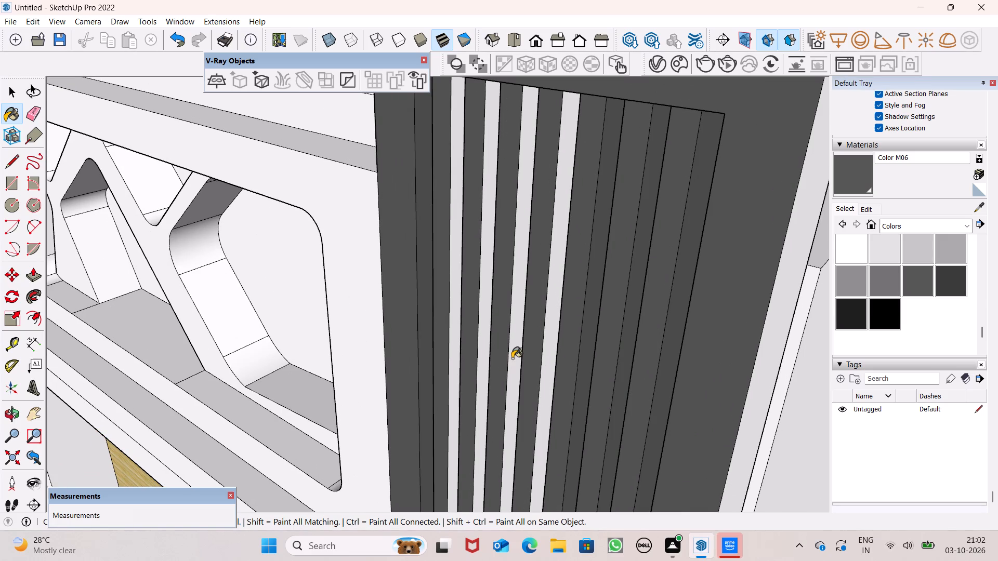
left_click(513, 358)
left_click(483, 342)
left_click(458, 336)
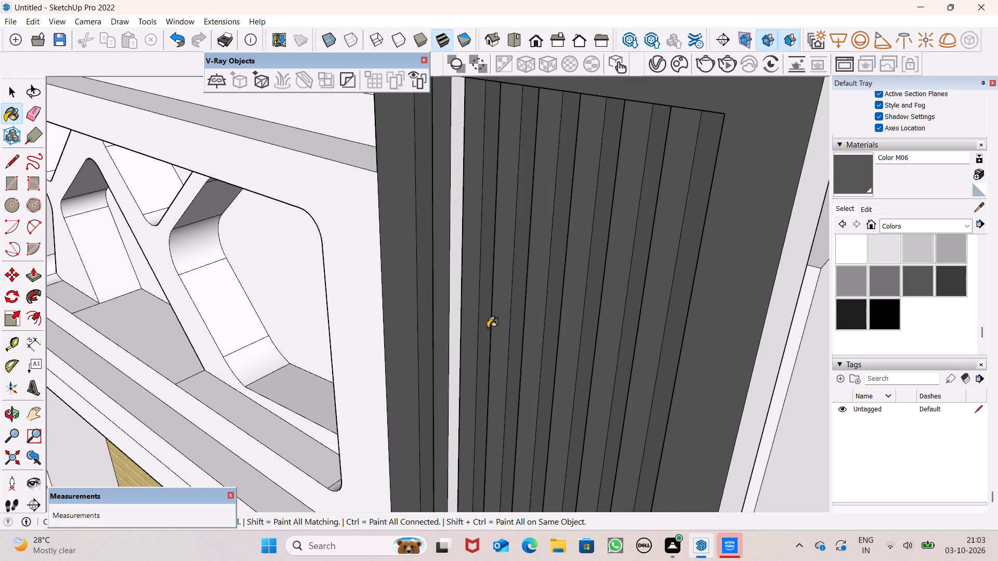
scroll(509, 319, "down", 12)
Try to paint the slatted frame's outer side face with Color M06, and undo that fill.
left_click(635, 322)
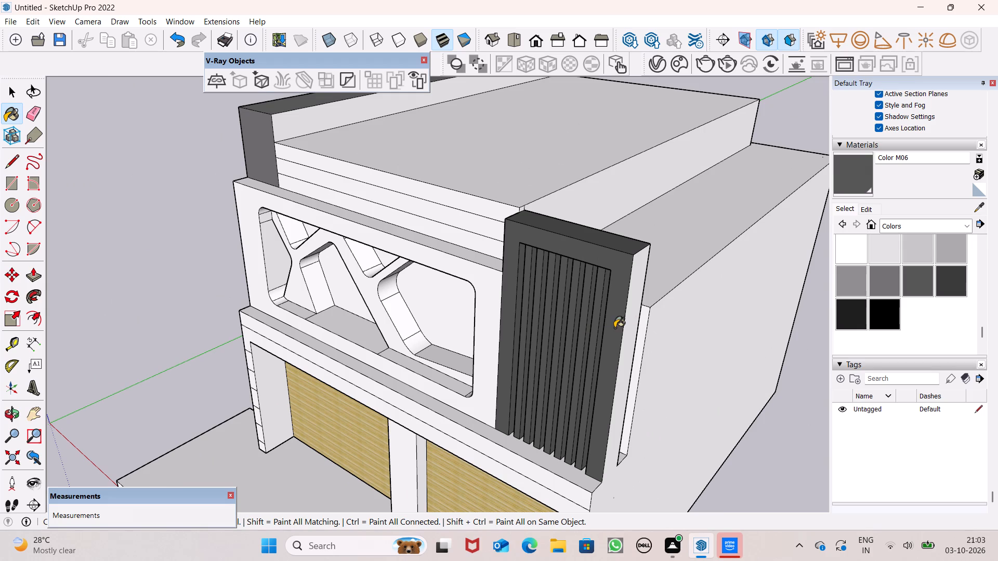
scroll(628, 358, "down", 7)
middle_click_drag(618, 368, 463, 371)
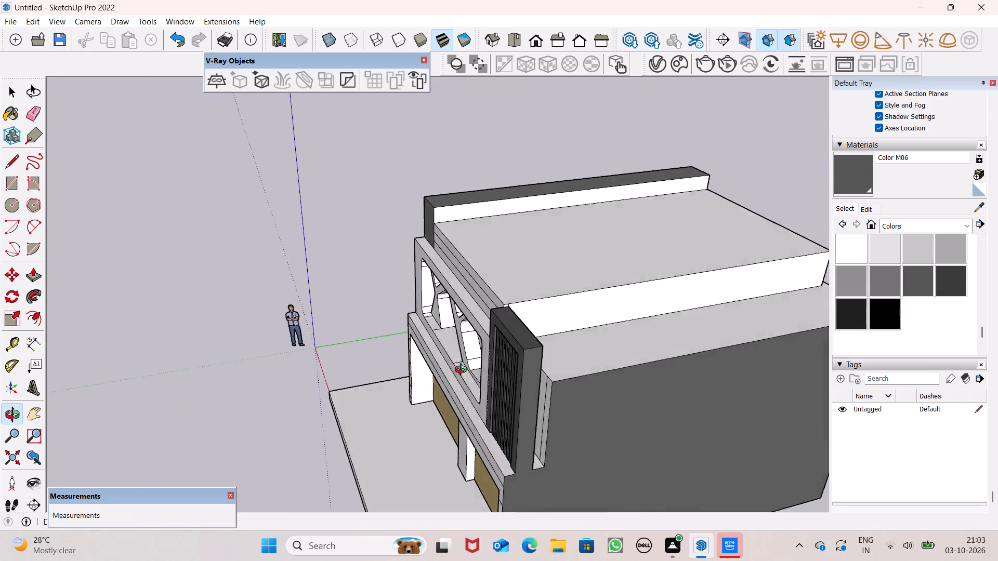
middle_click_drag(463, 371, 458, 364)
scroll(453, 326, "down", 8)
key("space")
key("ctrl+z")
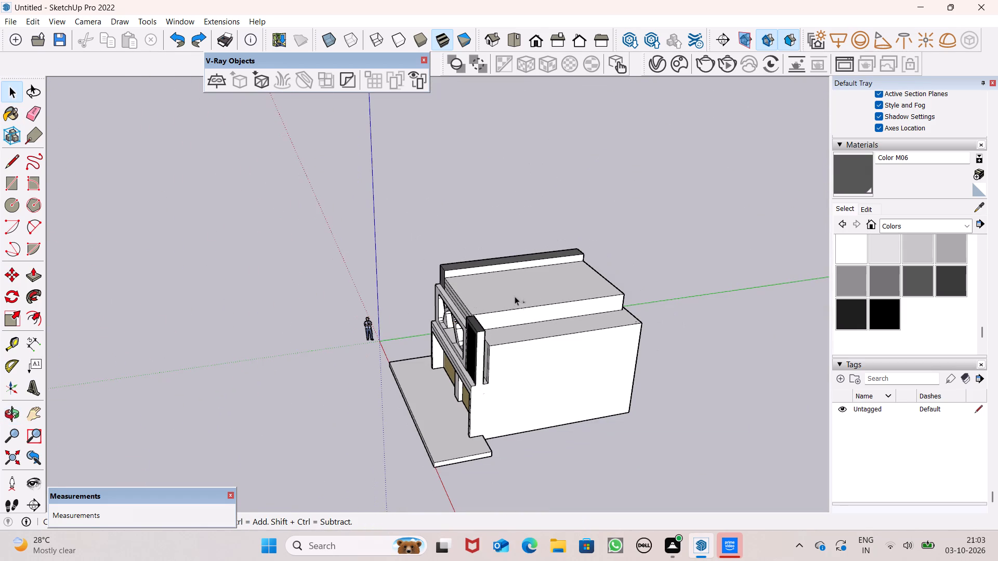
Draw a line about 1' 4 7/16" long across the base of the slatted frame's outer side, separating it from the building's side wall.
scroll(536, 382, "up", 9)
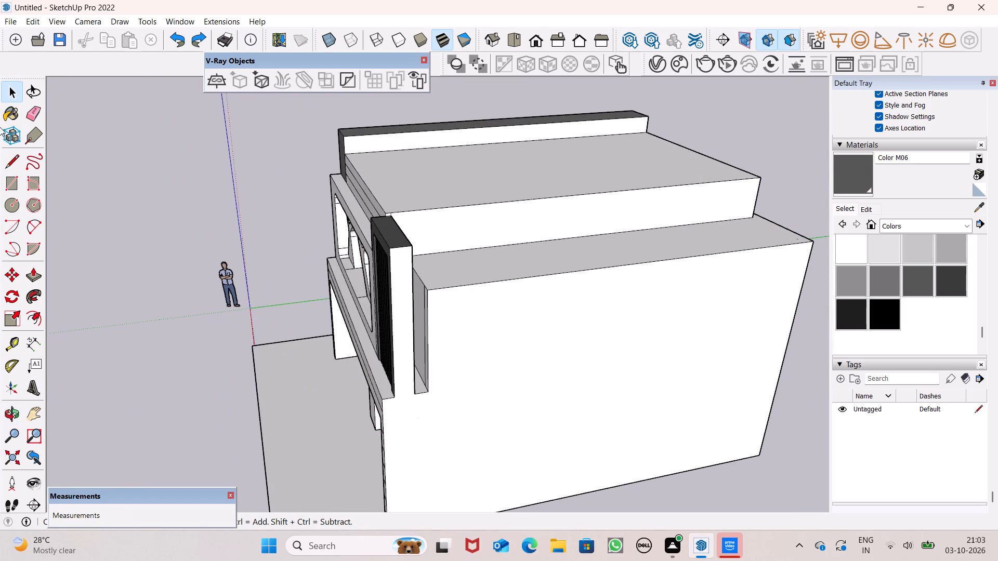
left_click(7, 164)
scroll(413, 421, "up", 6)
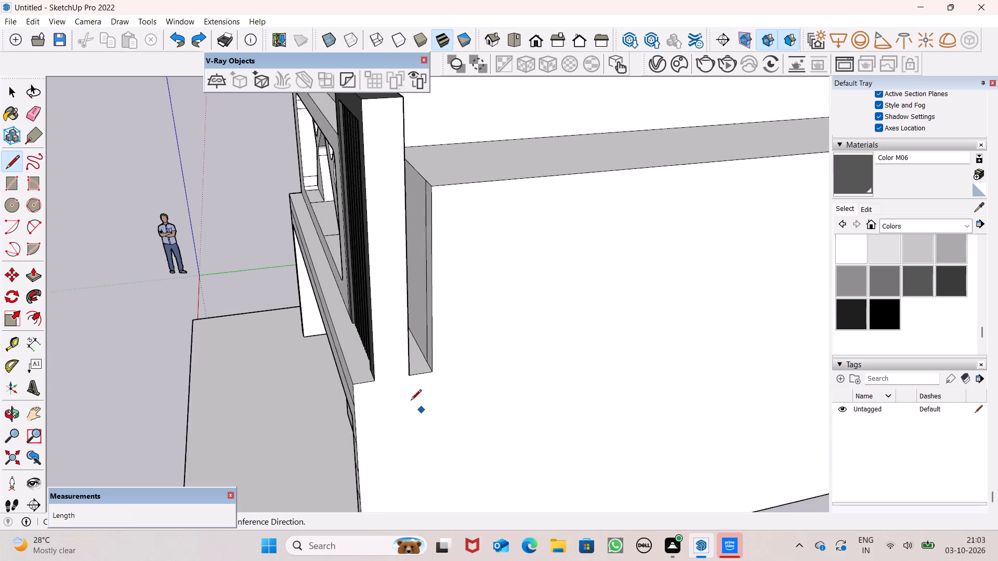
left_click_drag(371, 376, 376, 378)
left_click(408, 375)
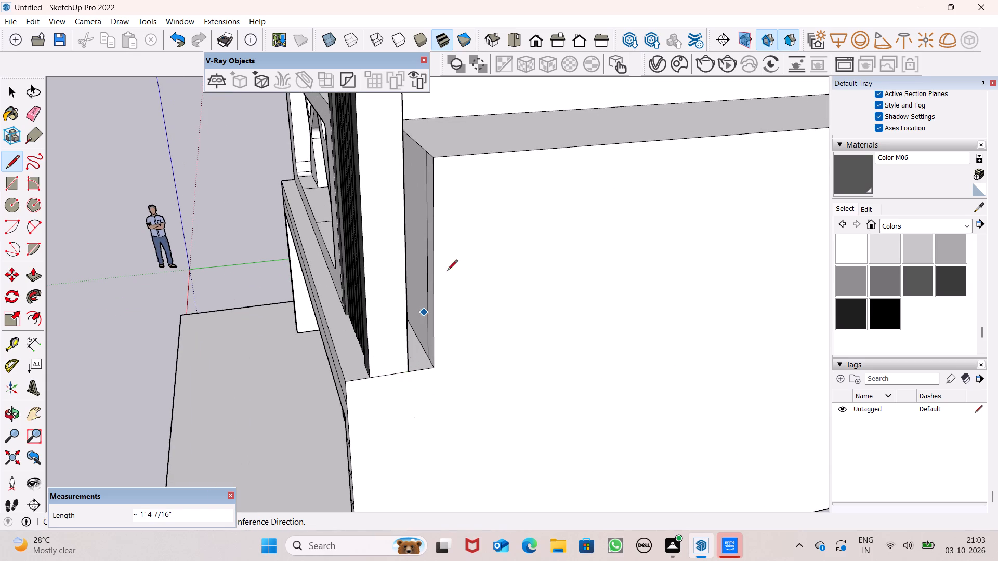
Paint the outer side of the slatted frame with Color M06.
left_click(873, 162)
left_click(857, 172)
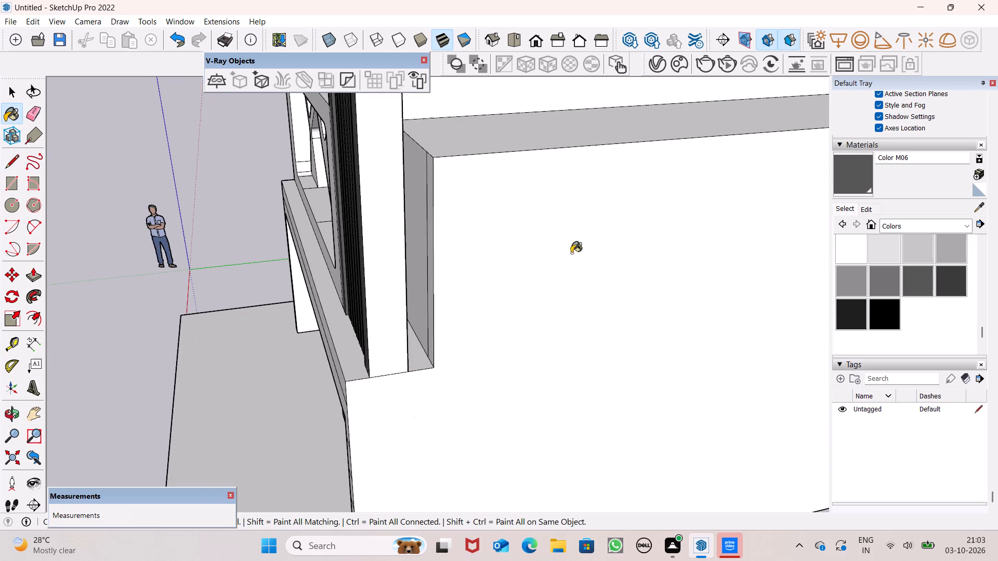
left_click(377, 272)
scroll(382, 273, "down", 6)
scroll(417, 289, "up", 1)
middle_click_drag(417, 289, 284, 341)
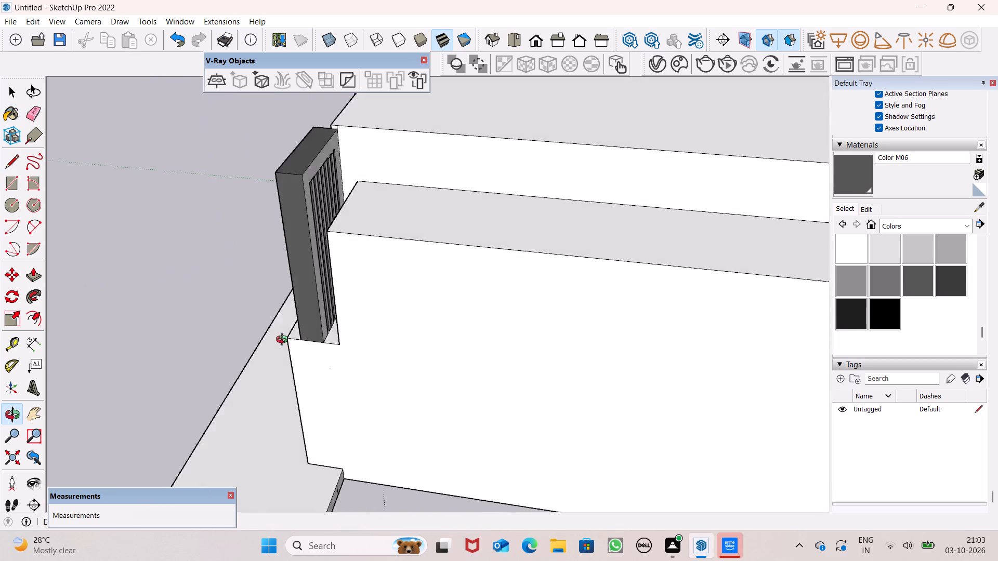
middle_click_drag(284, 341, 217, 321)
scroll(253, 203, "up", 7)
left_click(285, 139)
scroll(219, 268, "down", 3)
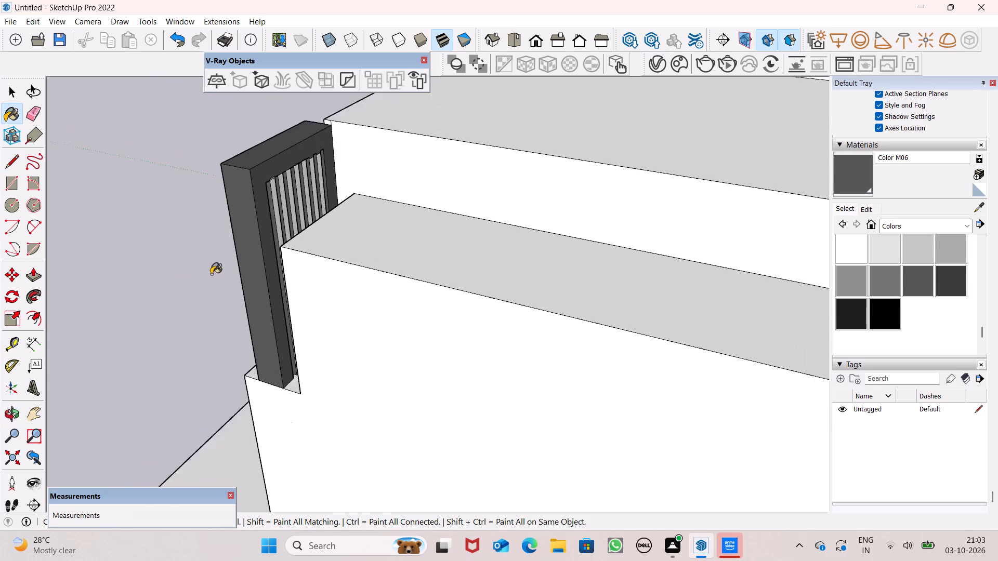
Paint the back faces of the three slats nearest the frame's outer side with Color M06, including the thin strip above the first slat.
scroll(211, 274, "down", 2)
scroll(277, 155, "up", 9)
scroll(301, 205, "up", 4)
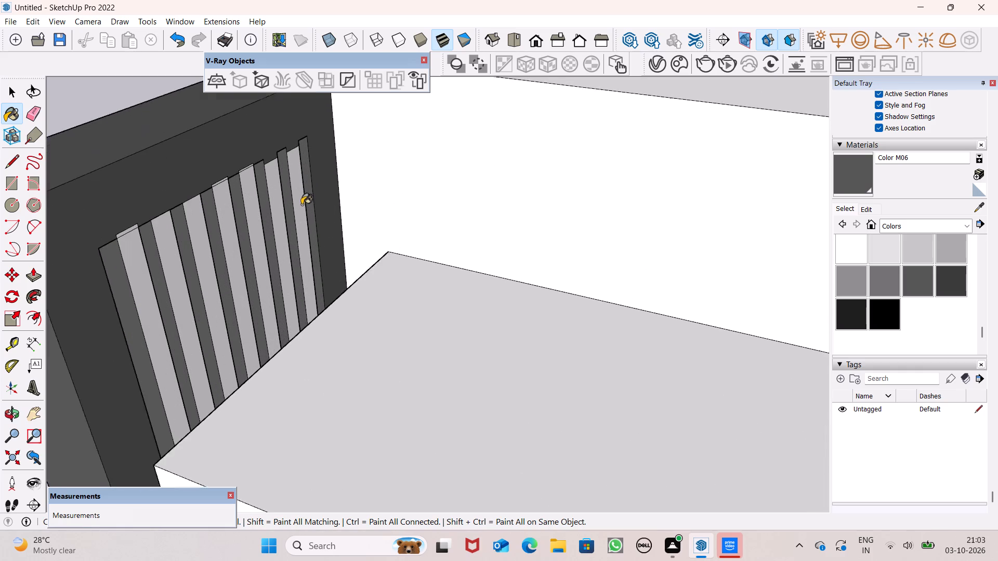
scroll(301, 205, "up", 1)
left_click_drag(84, 313, 106, 312)
left_click(136, 296)
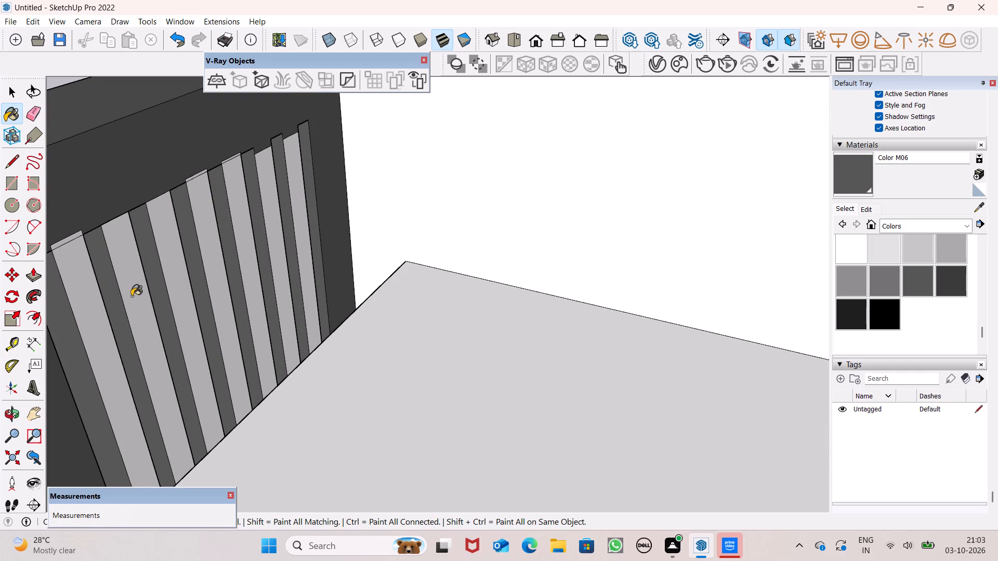
left_click(89, 311)
left_click(175, 272)
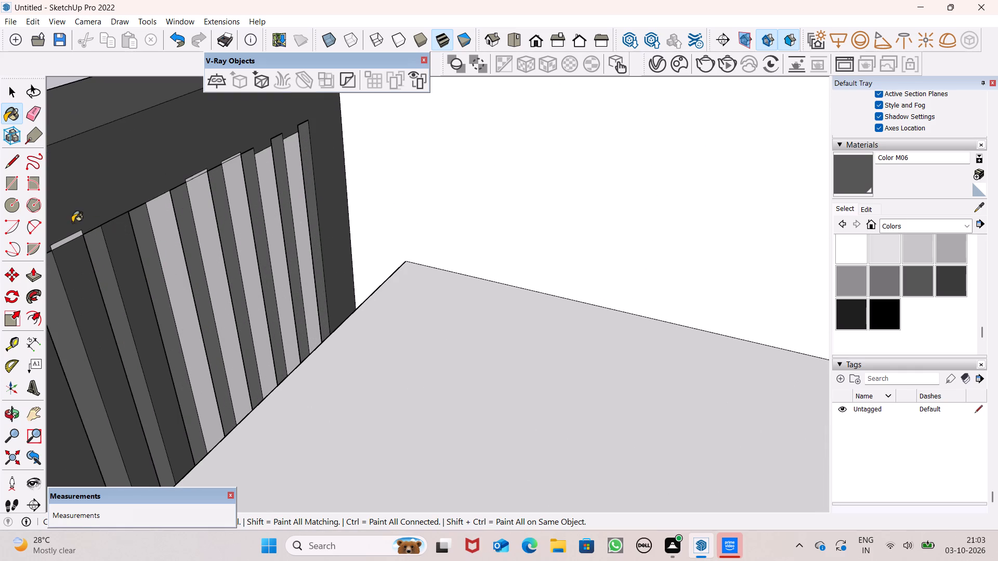
scroll(73, 226, "up", 7)
left_click(60, 239)
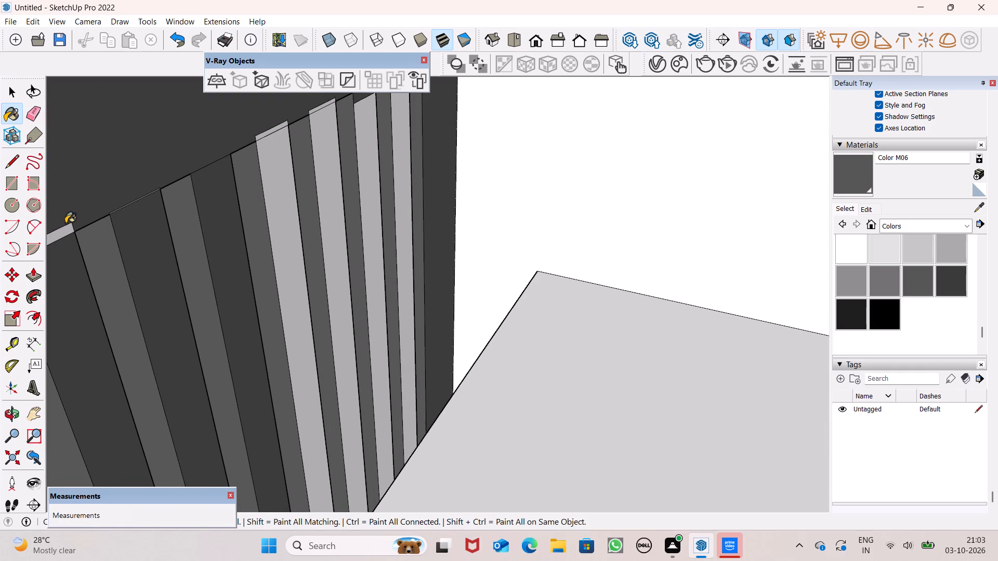
left_click(65, 225)
Paint the back faces of the remaining four vertical slats with Color M06.
left_click(266, 153)
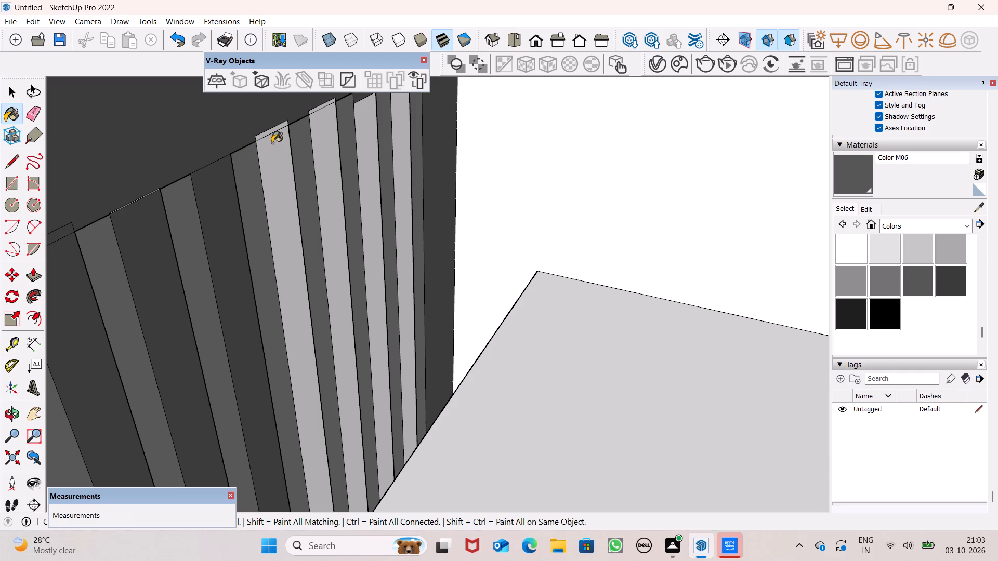
left_click_drag(268, 133, 282, 136)
left_click(331, 157)
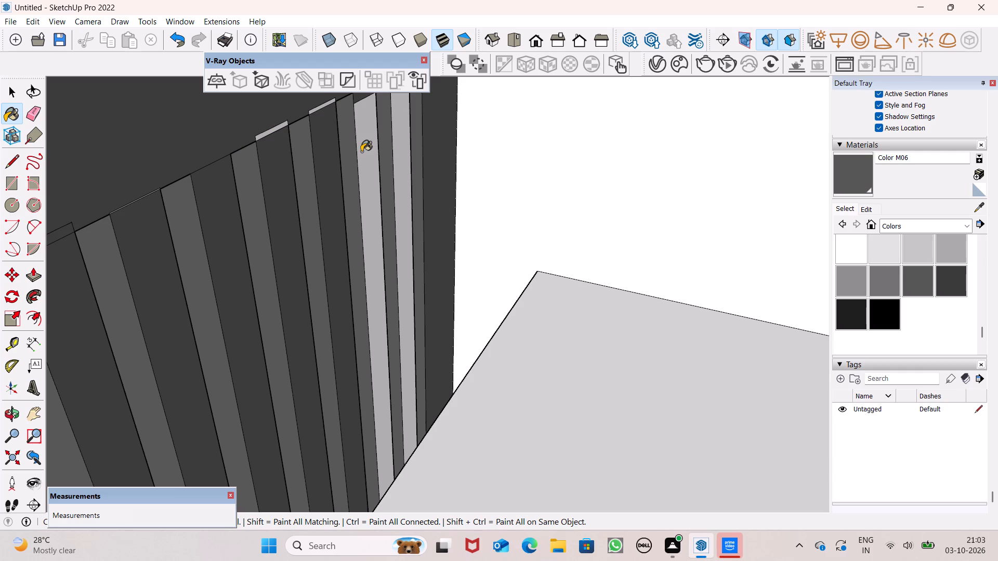
left_click_drag(361, 150, 381, 149)
left_click_drag(416, 141, 410, 139)
left_click(404, 143)
left_click(418, 138)
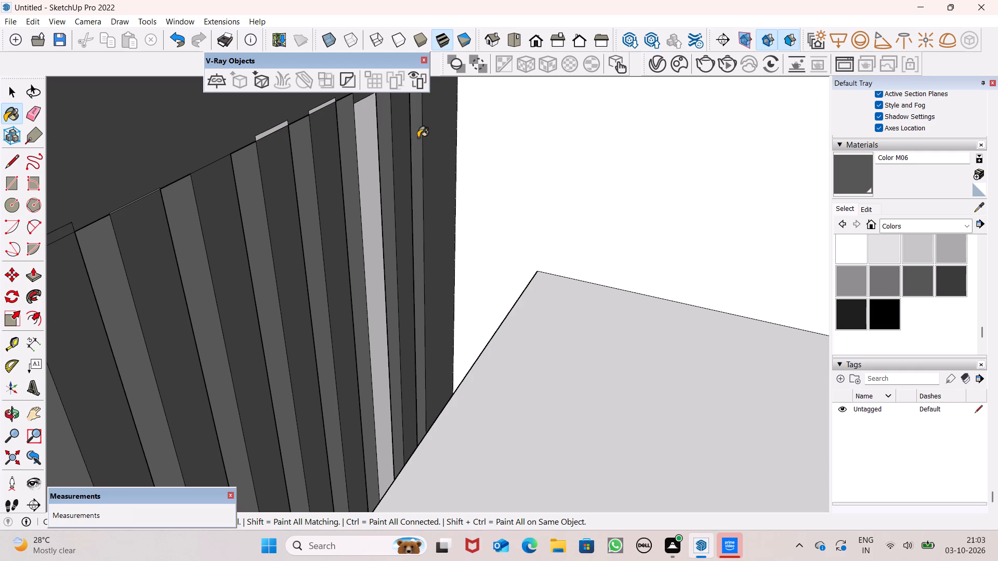
left_click(371, 166)
Paint the thin strips still unpainted above the tops of the slats on the frame's back with Color M06.
left_click(321, 106)
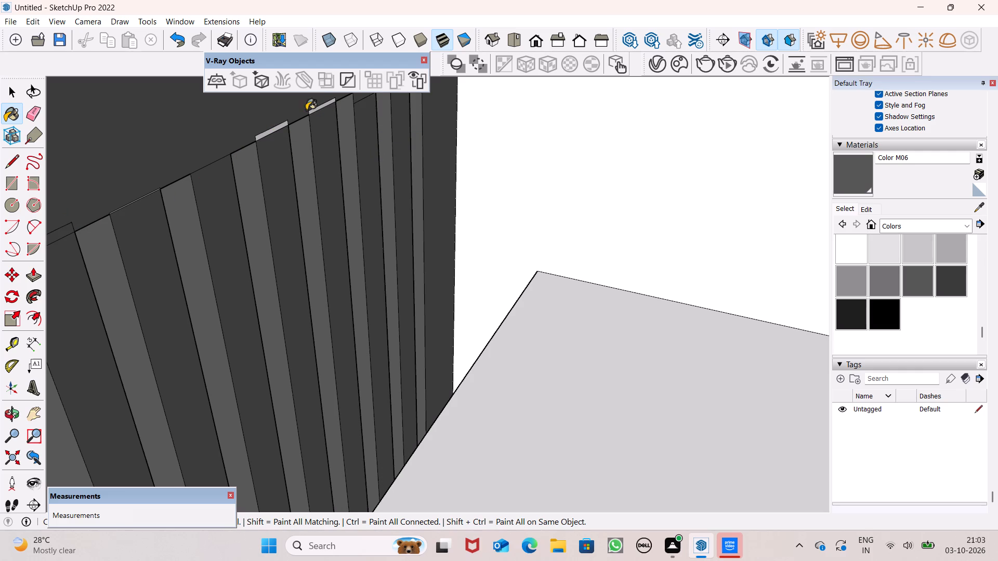
left_click(277, 125)
left_click(277, 128)
scroll(325, 104, "up", 6)
left_click(309, 108)
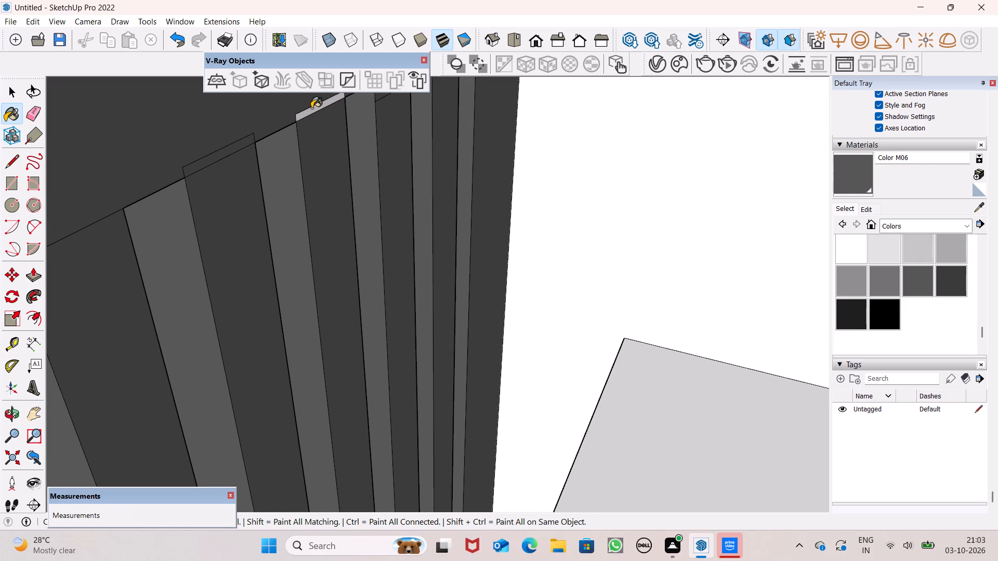
left_click(311, 108)
Examine the painted slatted frame from behind and the whole building from the front.
scroll(169, 119, "down", 6)
scroll(167, 183, "down", 10)
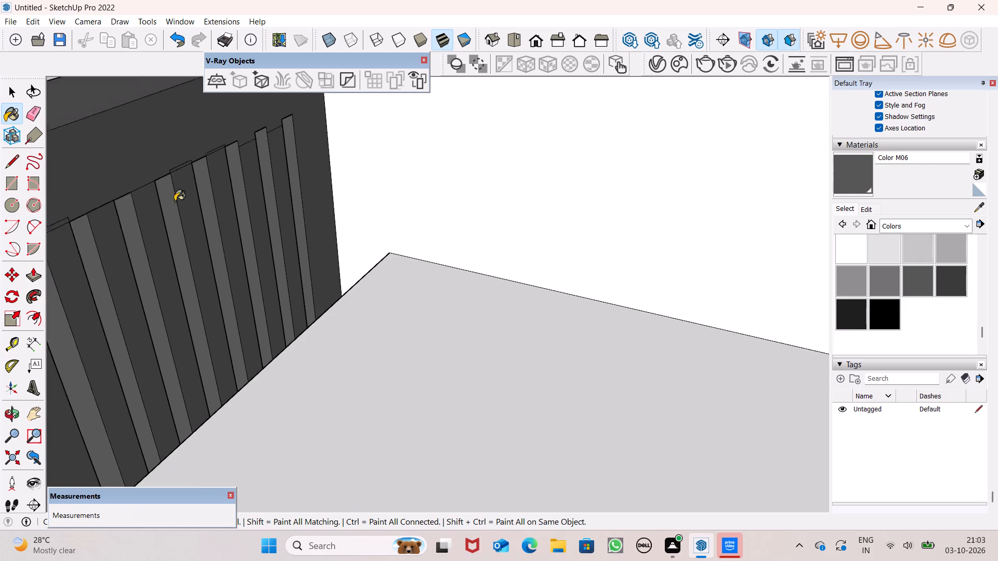
scroll(175, 201, "down", 2)
scroll(226, 157, "down", 2)
scroll(135, 197, "up", 1)
scroll(133, 202, "down", 7)
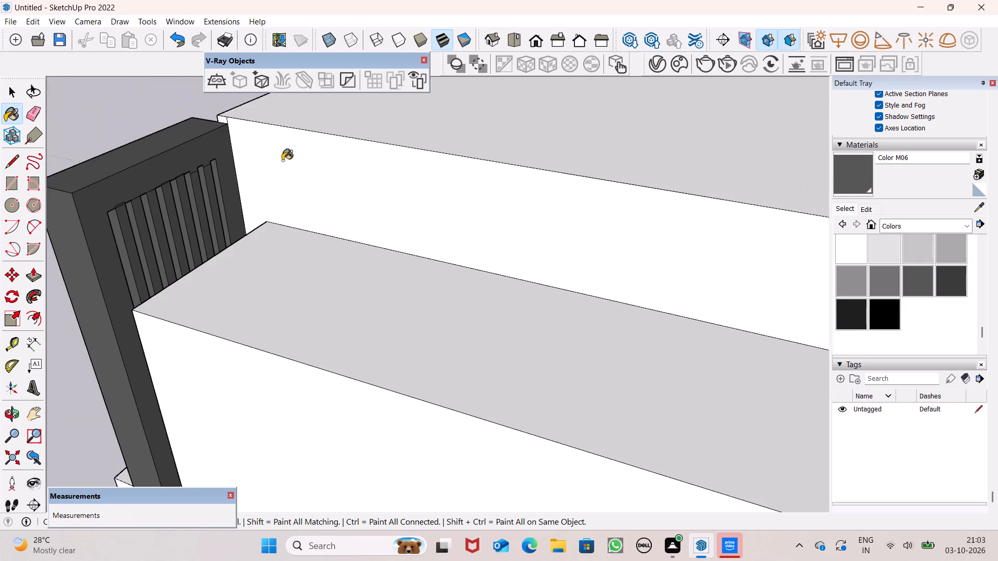
scroll(282, 161, "down", 13)
middle_click_drag(275, 203, 711, 144)
scroll(526, 213, "down", 1)
middle_click_drag(526, 214, 534, 218)
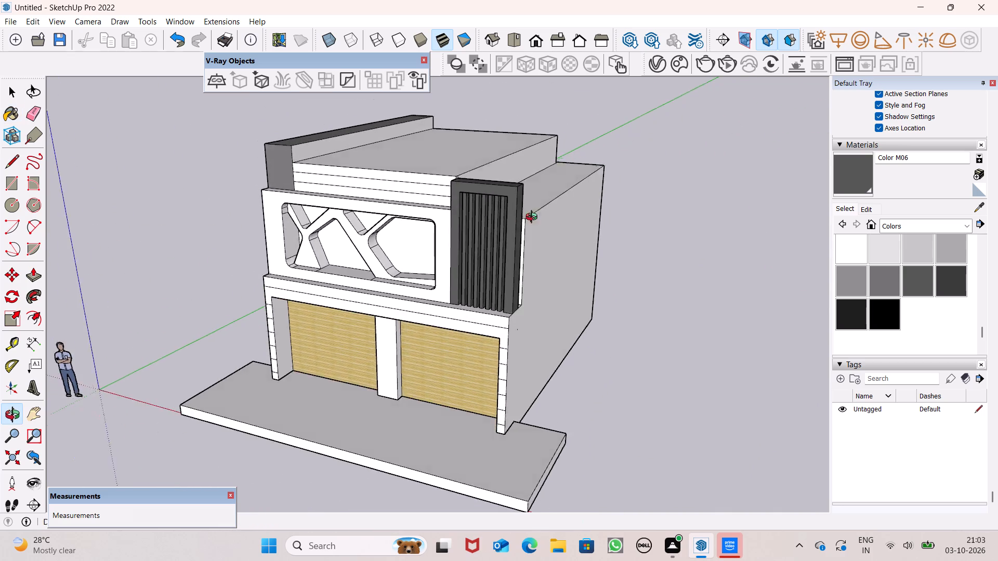
middle_click_drag(534, 218, 589, 190)
key("space")
scroll(164, 69, "up", 1)
scroll(208, 146, "down", 2)
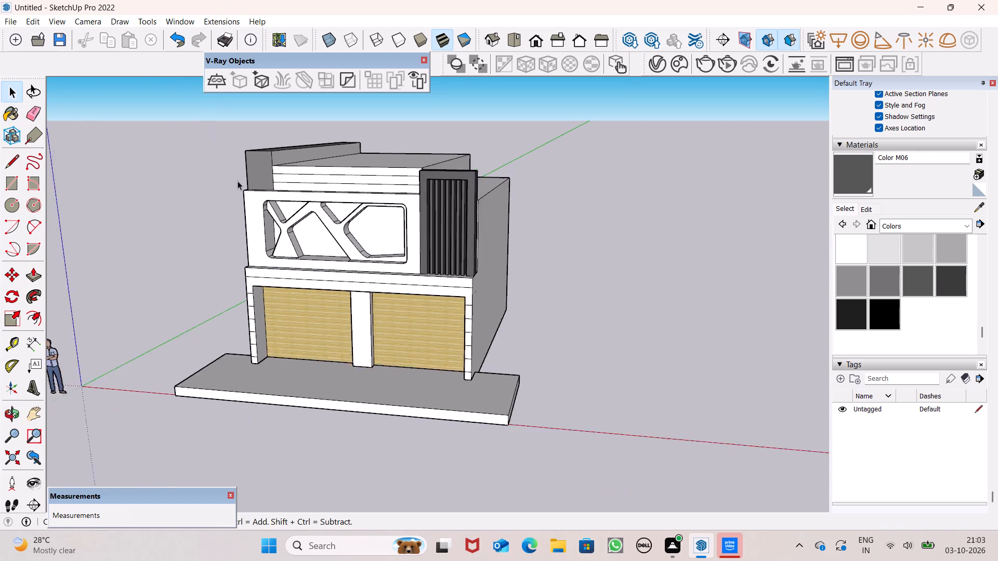
Paint the roof-facing inner side of the parapet wall on the roof's left edge with Color M05.
scroll(238, 181, "down", 3)
middle_click_drag(306, 203, 439, 320)
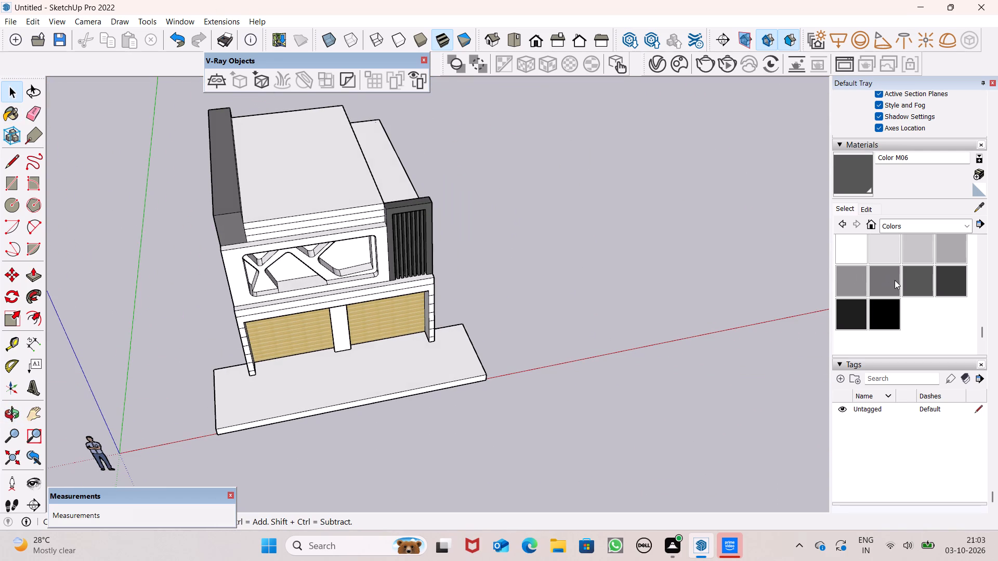
left_click(895, 280)
scroll(284, 168, "up", 7)
middle_click_drag(249, 207, 48, 222)
scroll(48, 224, "up", 1)
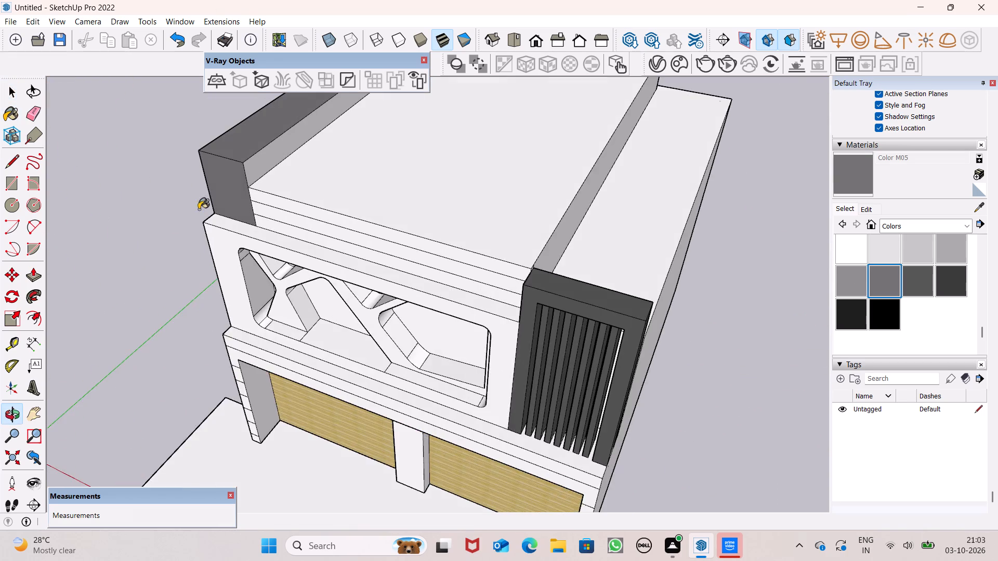
scroll(215, 193, "up", 6)
left_click(277, 152)
Examine the painted building from its left side and from the front.
scroll(276, 176, "down", 6)
middle_click_drag(290, 208, 698, 116)
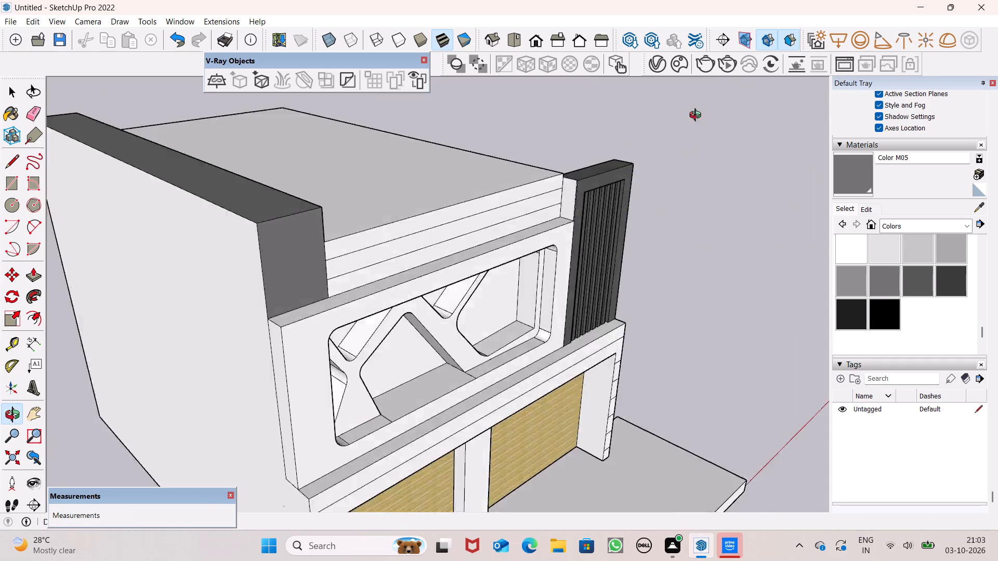
middle_click_drag(698, 116, 777, 101)
scroll(494, 206, "down", 7)
middle_click_drag(537, 243, 215, 275)
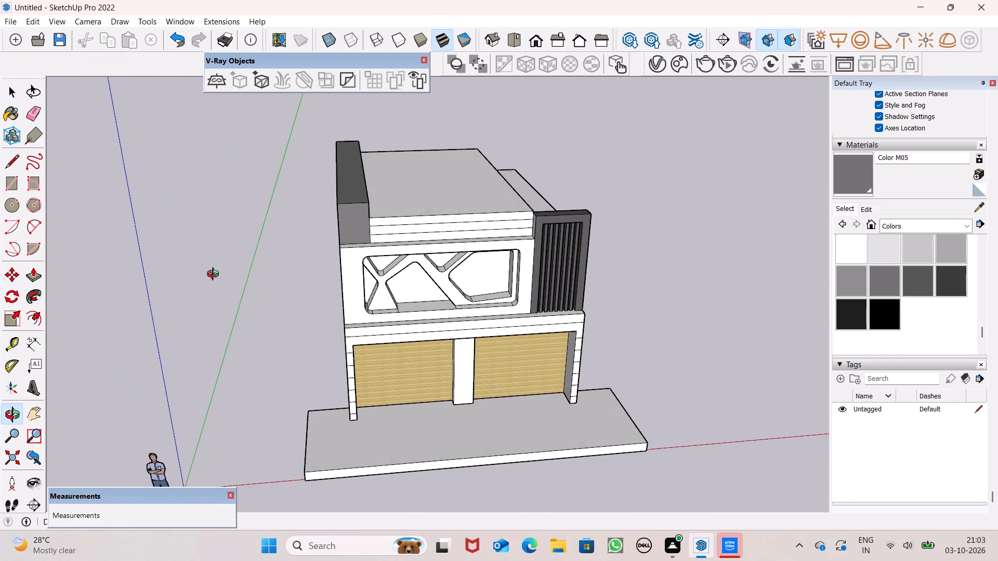
middle_click_drag(215, 275, 211, 274)
key("space")
scroll(511, 226, "down", 1)
middle_click_drag(521, 256, 510, 241)
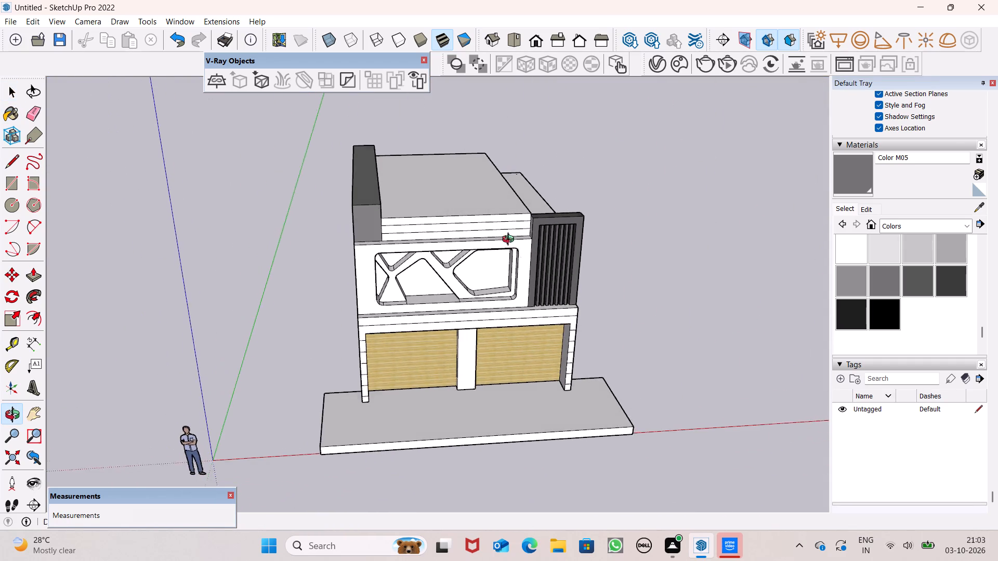
middle_click_drag(510, 241, 490, 182)
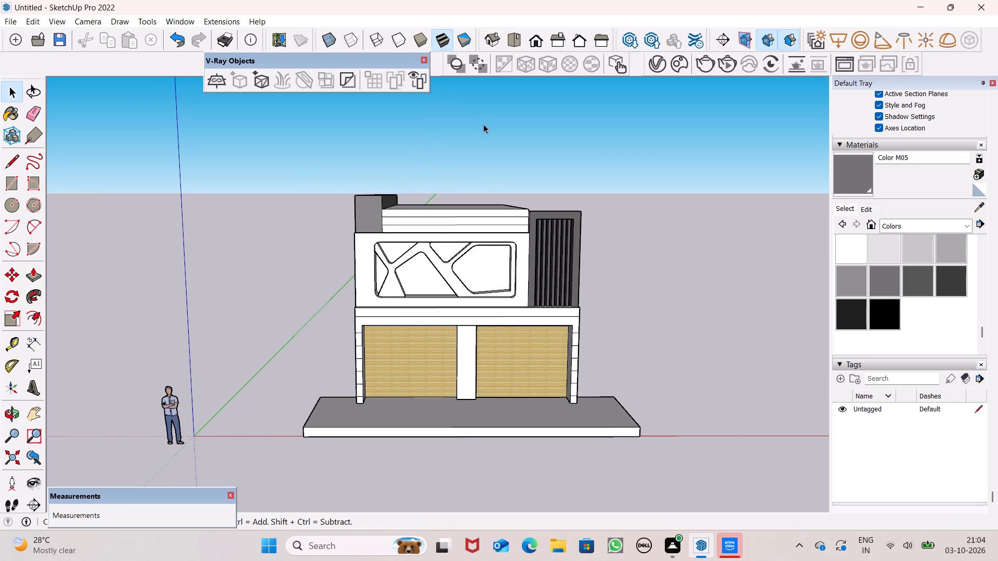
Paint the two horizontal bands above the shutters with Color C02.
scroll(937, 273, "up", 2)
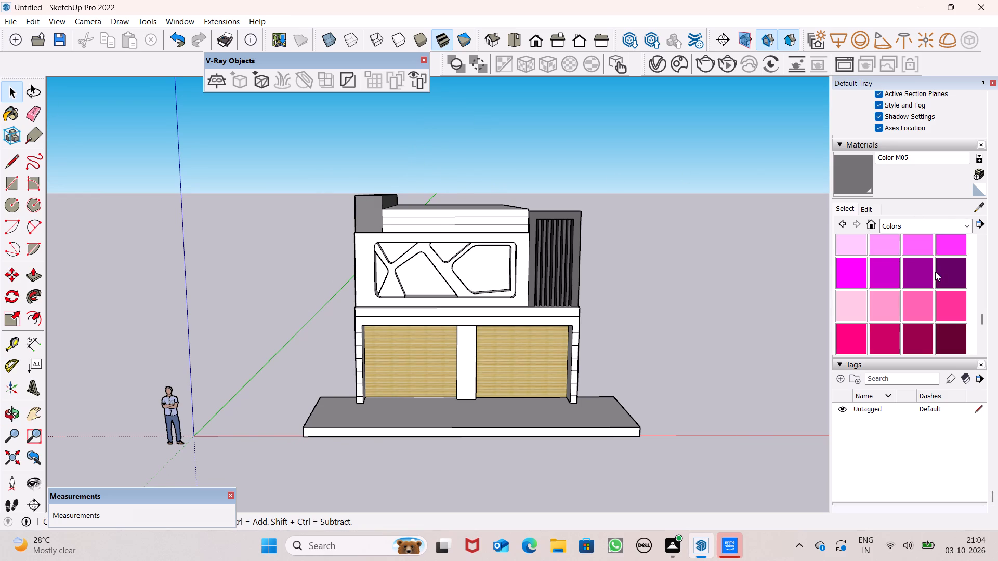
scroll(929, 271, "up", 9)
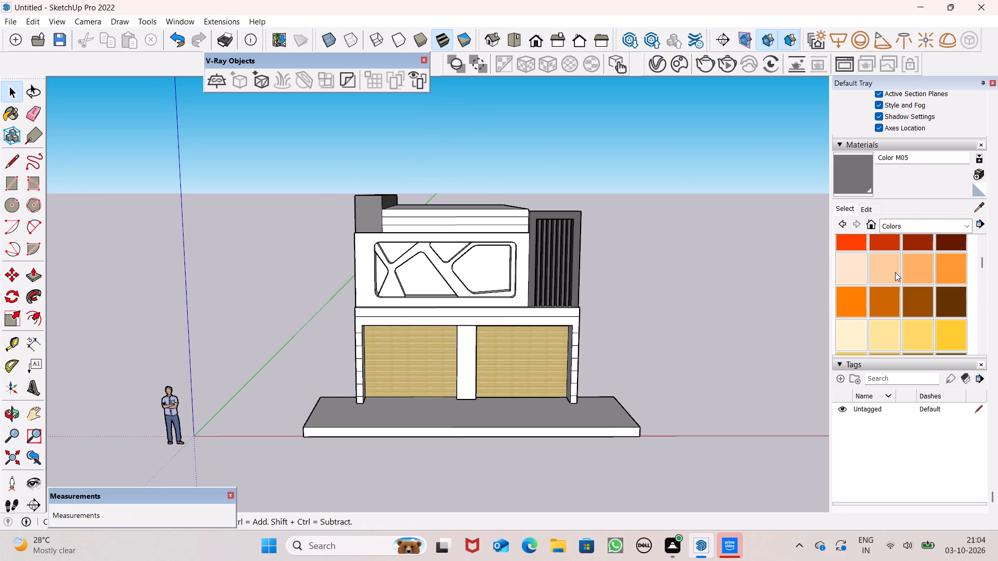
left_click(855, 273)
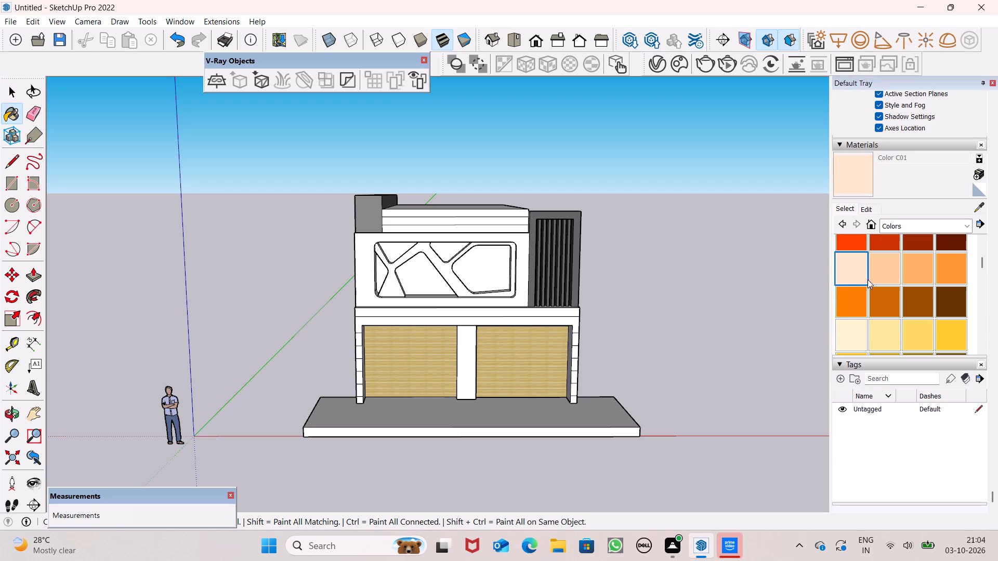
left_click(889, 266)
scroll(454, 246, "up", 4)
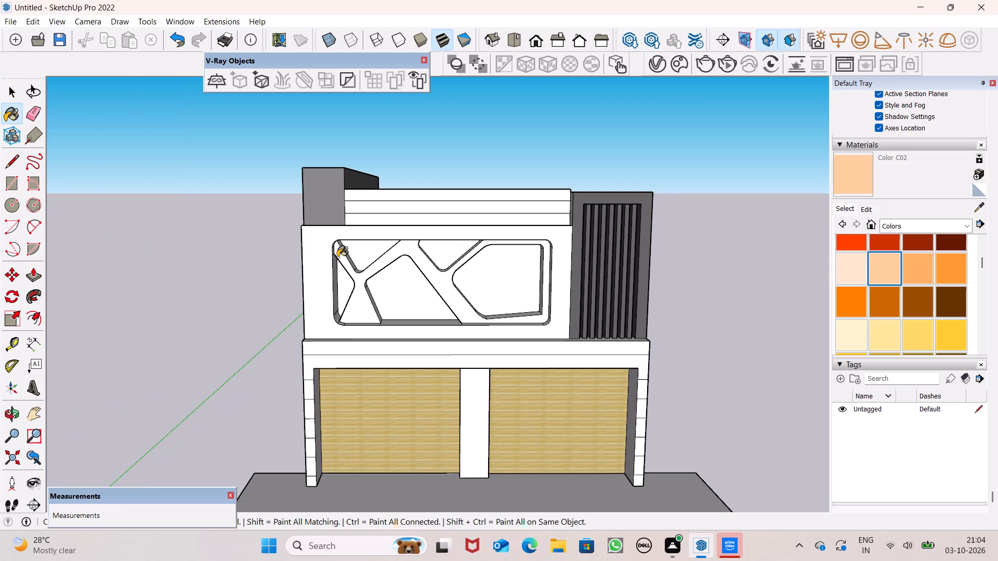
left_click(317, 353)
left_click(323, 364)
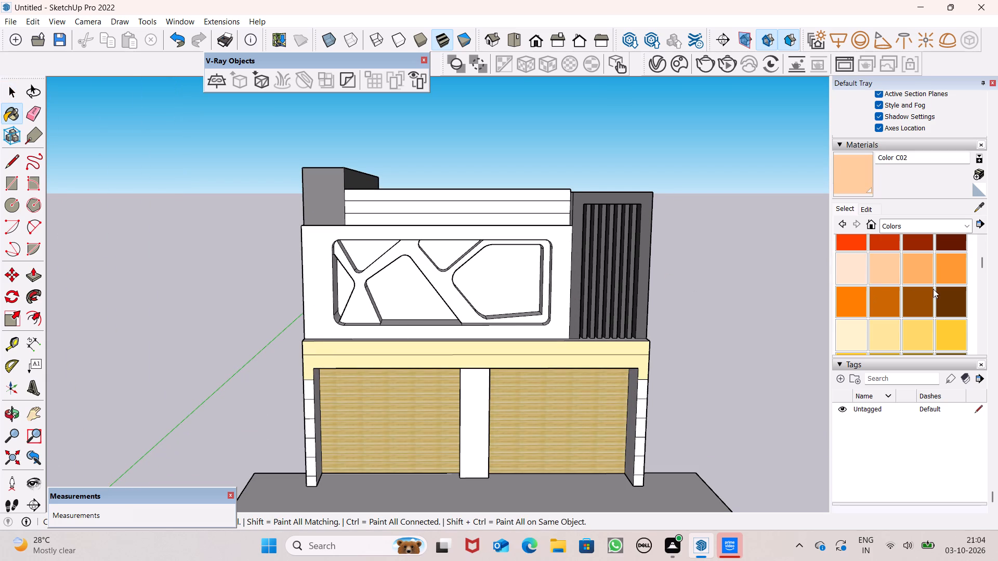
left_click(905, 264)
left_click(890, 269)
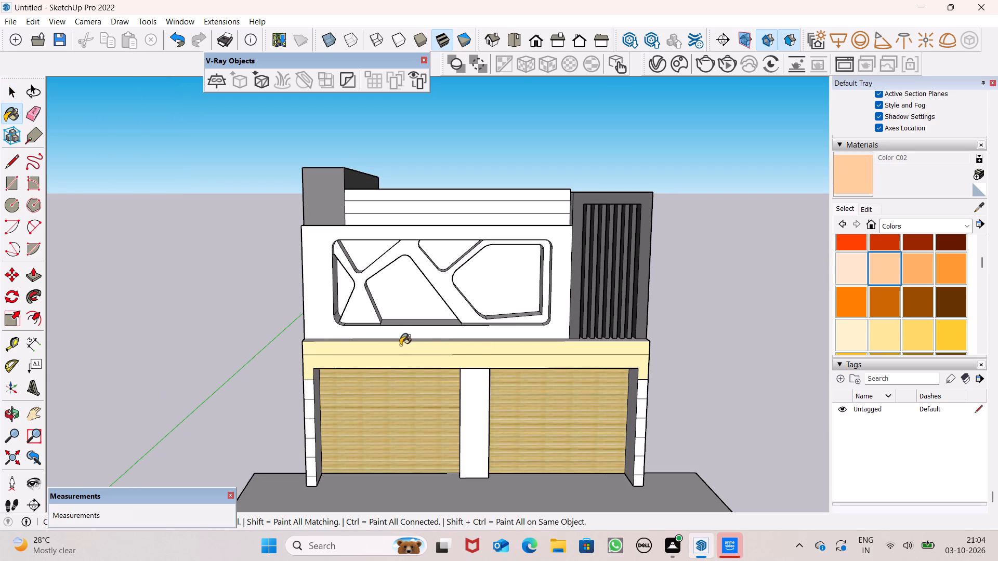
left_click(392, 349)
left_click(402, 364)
Paint the two horizontal bands above the shutters with Color C03.
left_click(923, 259)
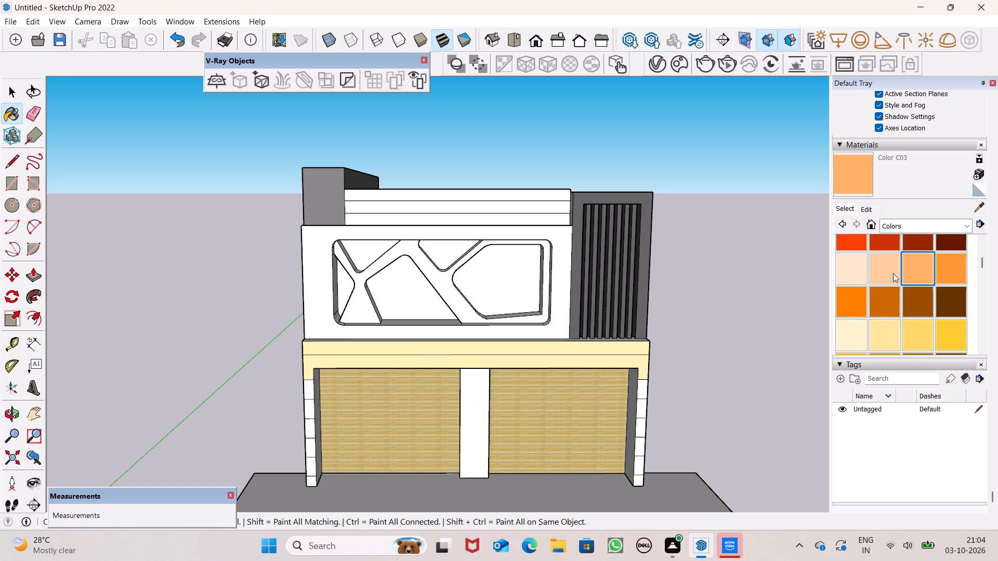
scroll(557, 357, "up", 4)
left_click(556, 350)
left_click_drag(551, 376, 551, 371)
scroll(563, 322, "down", 8)
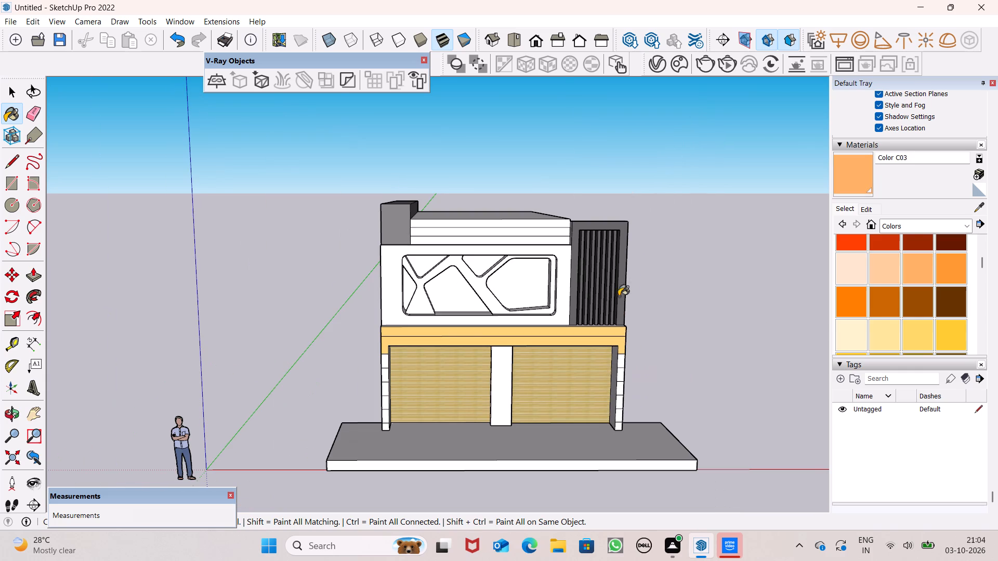
Set the opacity of Color C03 to 97.
left_click(877, 208)
scroll(902, 292, "up", 1)
scroll(901, 305, "down", 1)
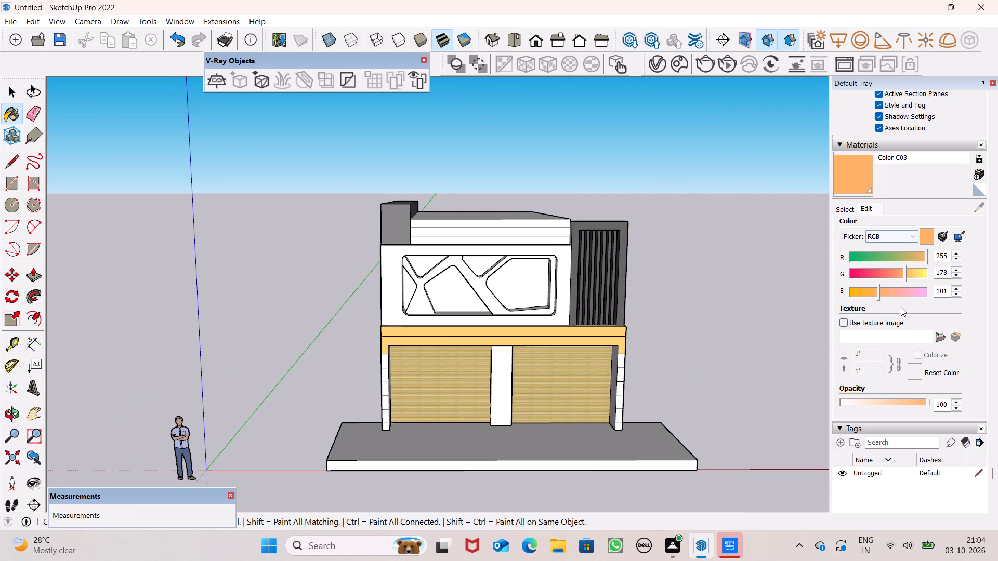
left_click_drag(899, 403, 910, 401)
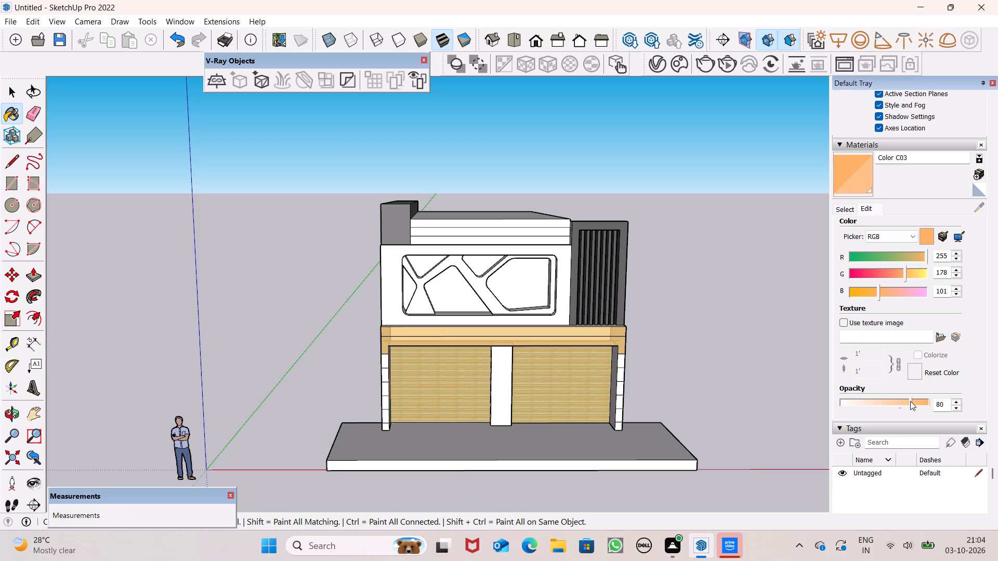
left_click_drag(910, 401, 923, 405)
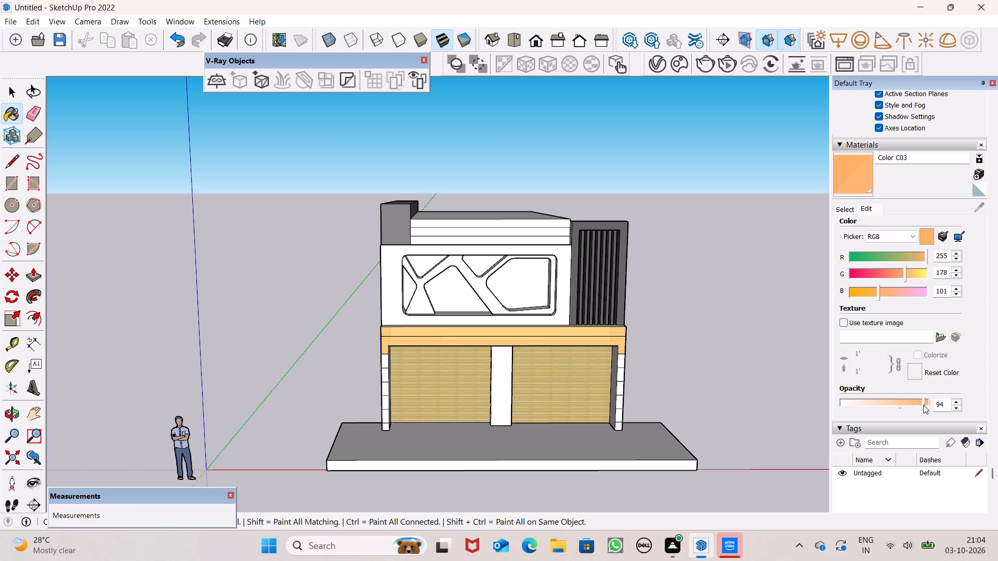
left_click_drag(923, 405, 924, 405)
left_click(782, 355)
left_click(931, 239)
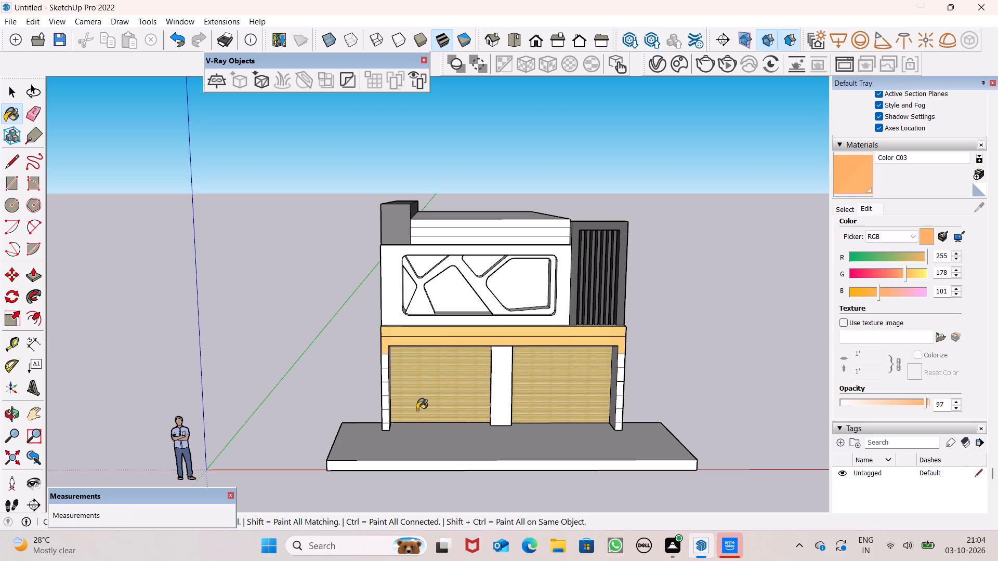
Paint the upper blocks on the front of the left shutter pier with Color C03.
scroll(422, 397, "up", 6)
left_click(349, 335)
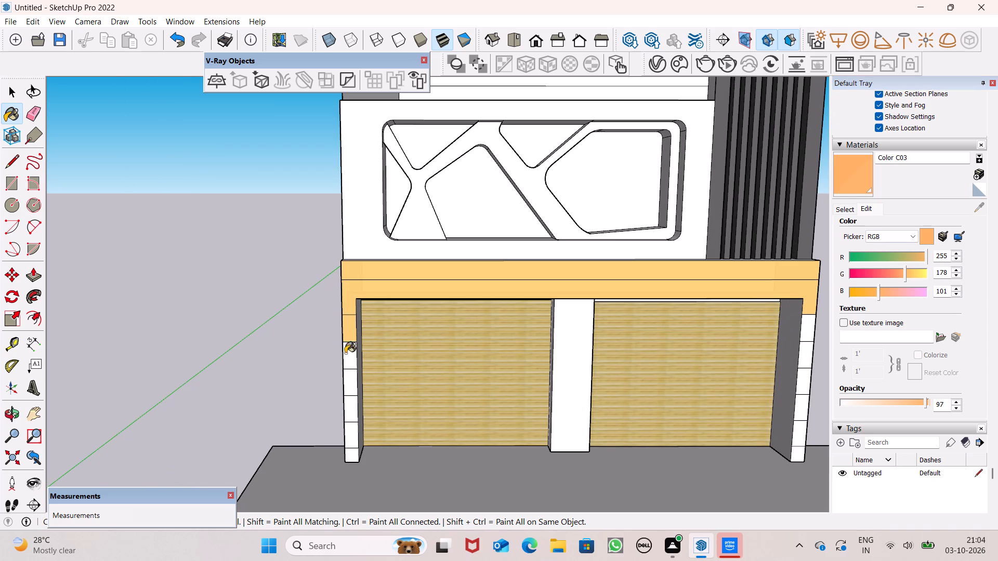
left_click(345, 356)
left_click_drag(350, 367, 354, 373)
Adjust Color C03 by setting its blue value to 115.
left_click_drag(880, 292, 865, 309)
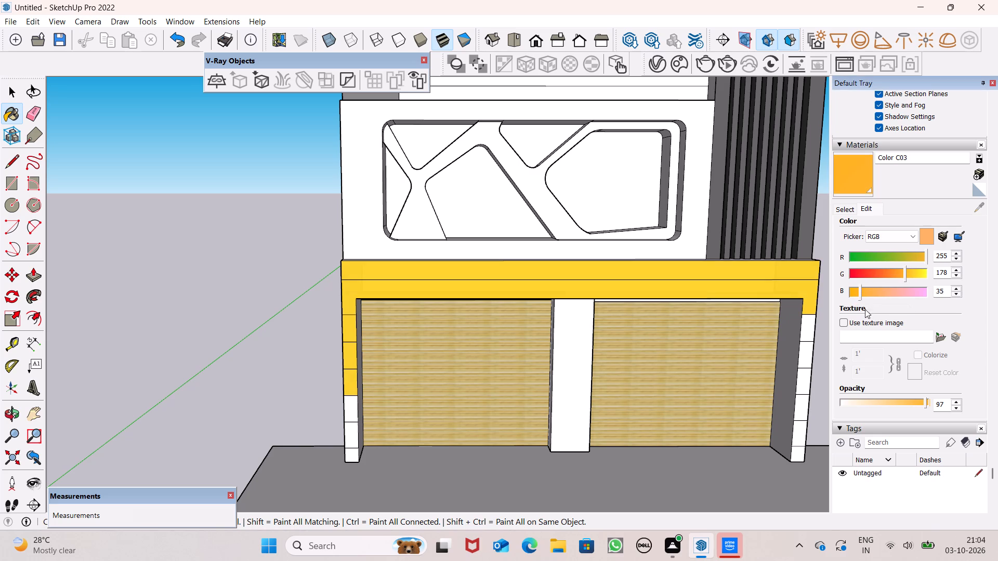
left_click_drag(865, 309, 883, 311)
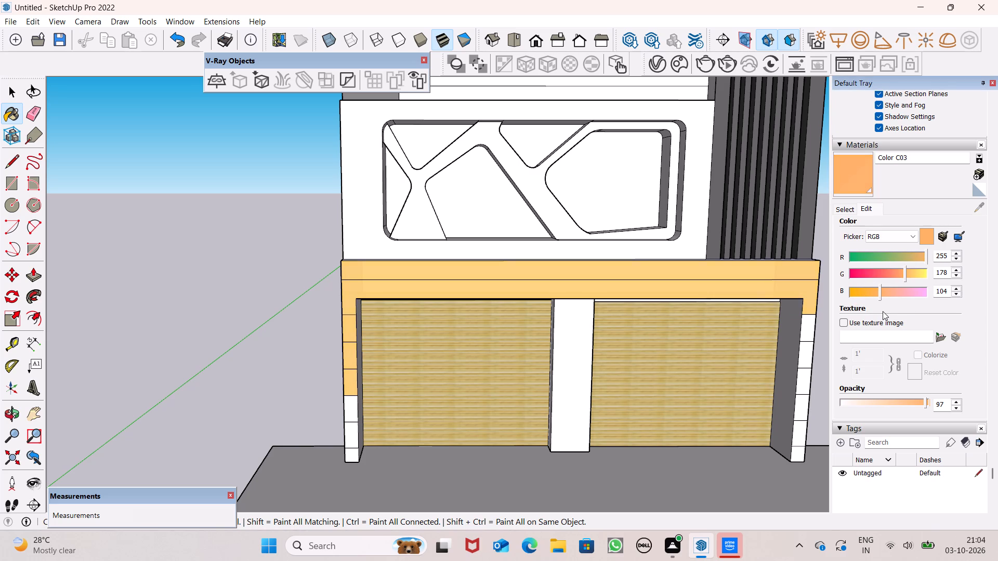
left_click_drag(883, 311, 883, 311)
scroll(908, 295, "up", 1)
scroll(916, 388, "down", 2)
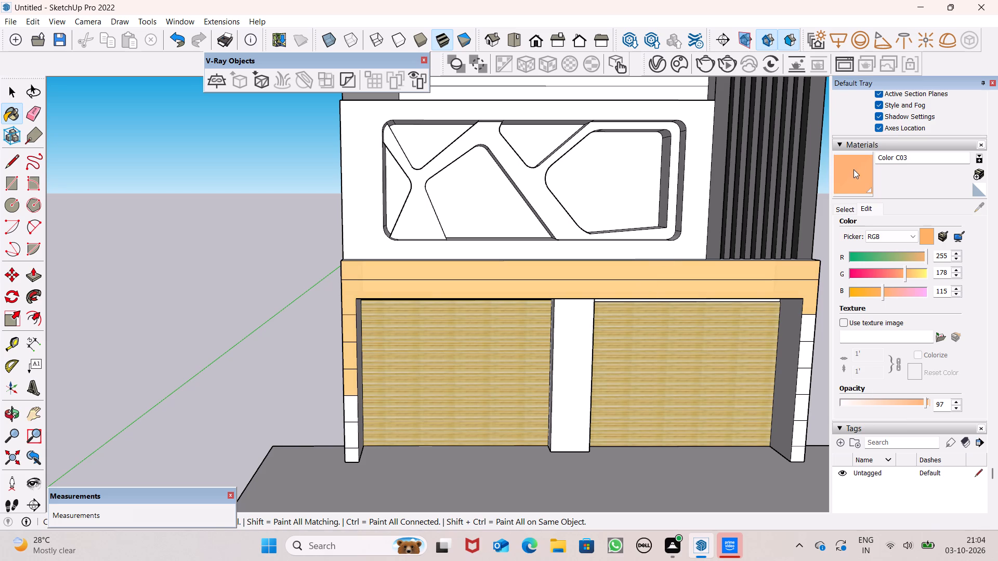
left_click(846, 186)
Paint all the blocks on the front of the right shutter pier with Color C03.
scroll(404, 212, "down", 2)
scroll(443, 245, "down", 4)
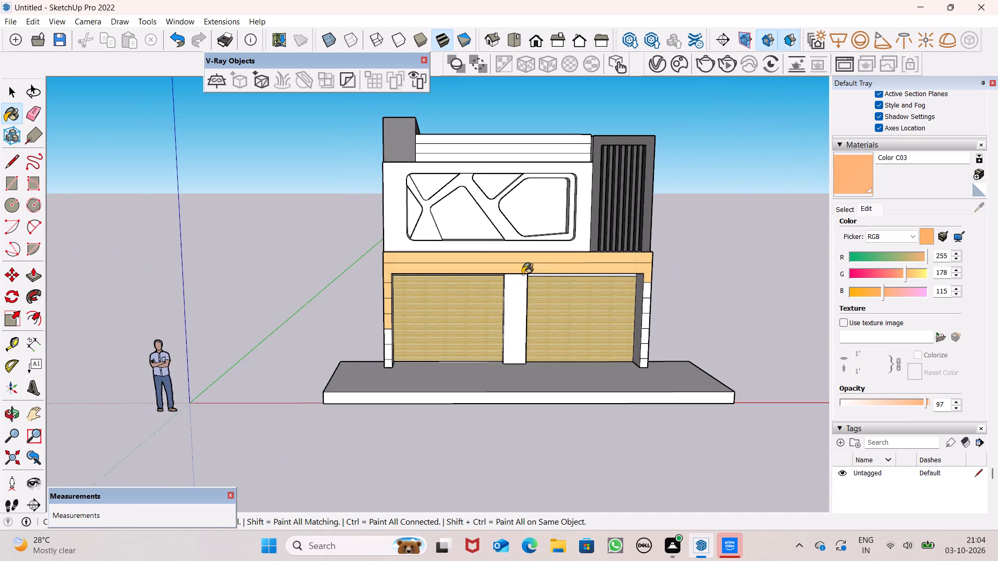
scroll(645, 346, "up", 6)
scroll(650, 280, "up", 5)
left_click(652, 230)
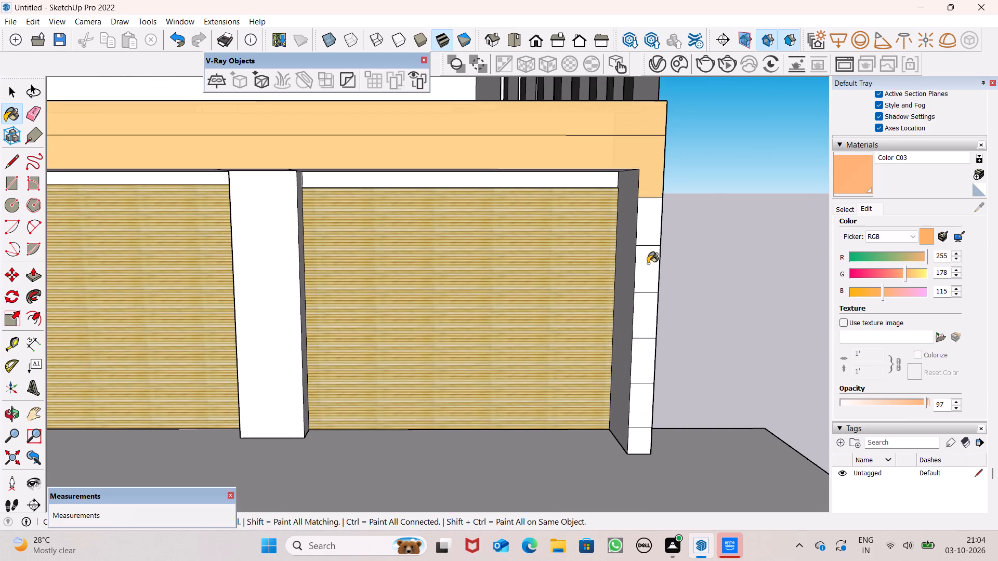
left_click(648, 264)
left_click(652, 304)
left_click_drag(654, 365, 652, 371)
left_click(638, 394)
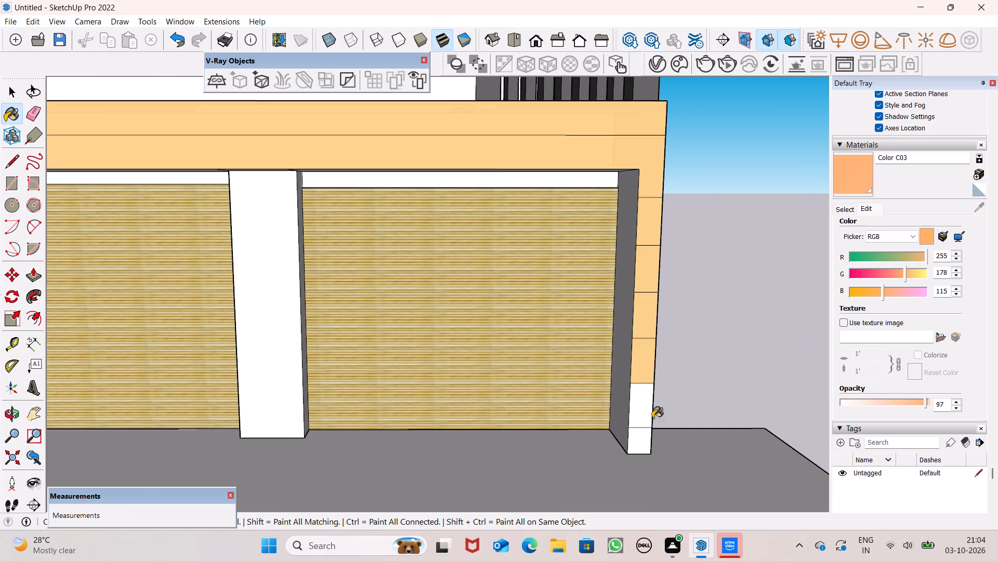
left_click(641, 438)
Paint the remaining lower blocks and the inner side face of the left shutter pier with Color C03.
scroll(667, 265, "down", 7)
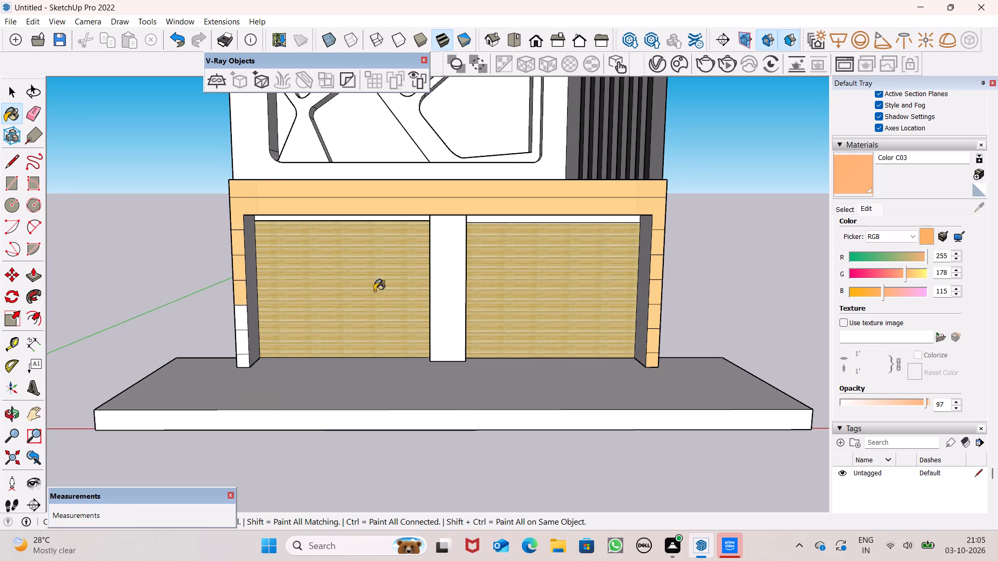
scroll(319, 255, "up", 7)
left_click(235, 387)
left_click(235, 426)
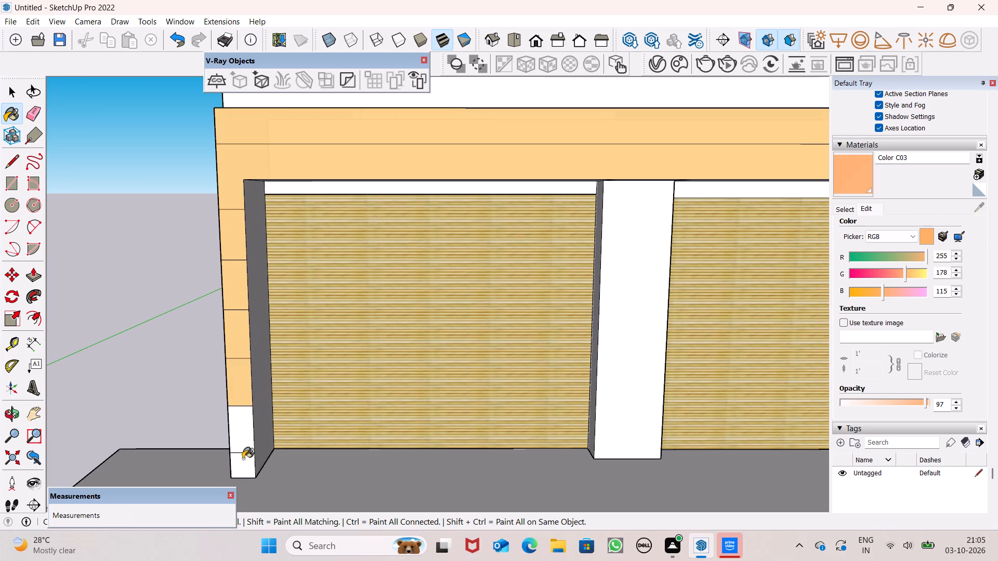
left_click(241, 468)
scroll(268, 440, "up", 4)
left_click_drag(259, 433, 252, 428)
scroll(295, 390, "down", 7)
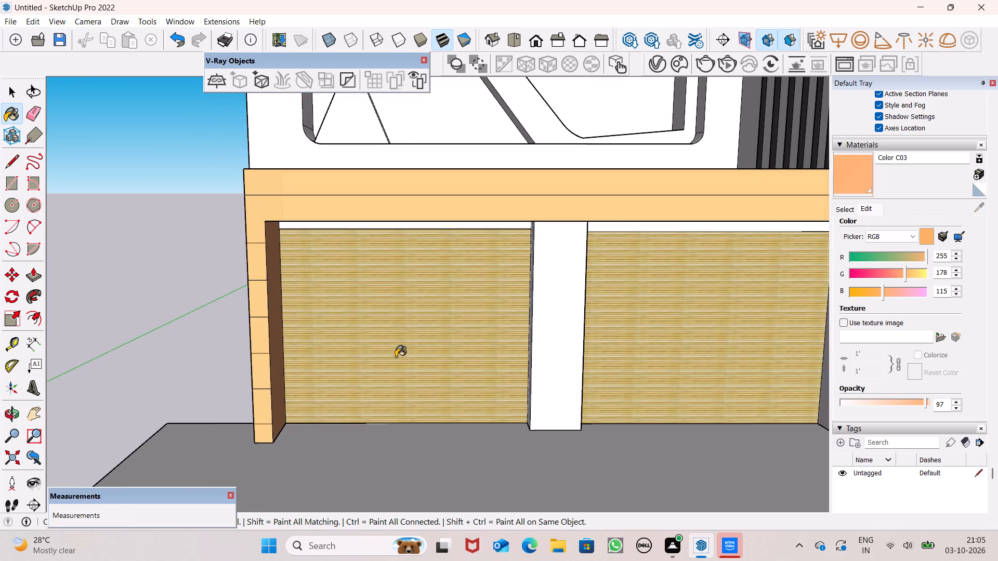
Paint the white strips above both shutters and the underside of the band over the openings with Color C03.
scroll(509, 230, "up", 8)
left_click(511, 224)
scroll(521, 215, "down", 6)
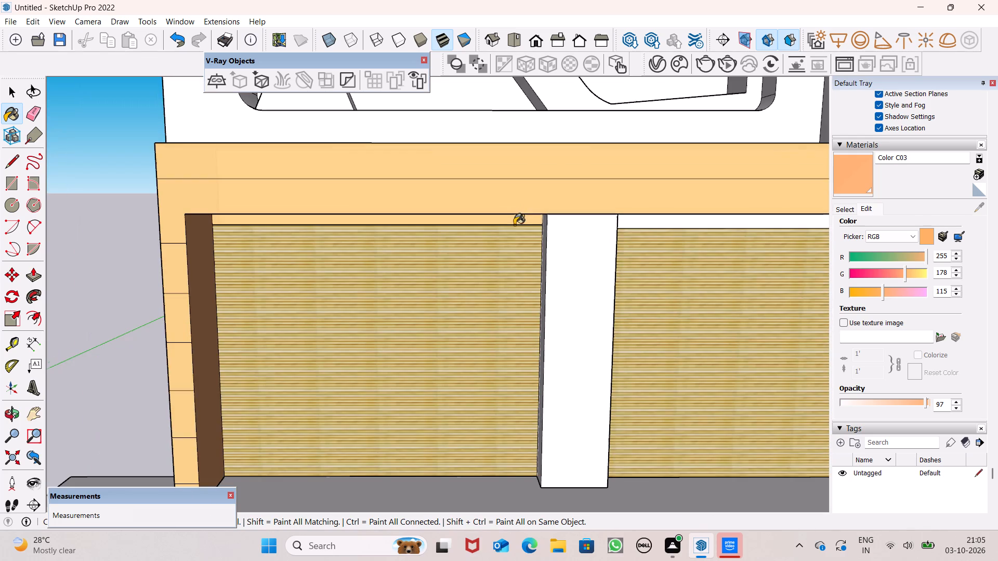
middle_click_drag(629, 241, 610, 148)
scroll(639, 240, "up", 7)
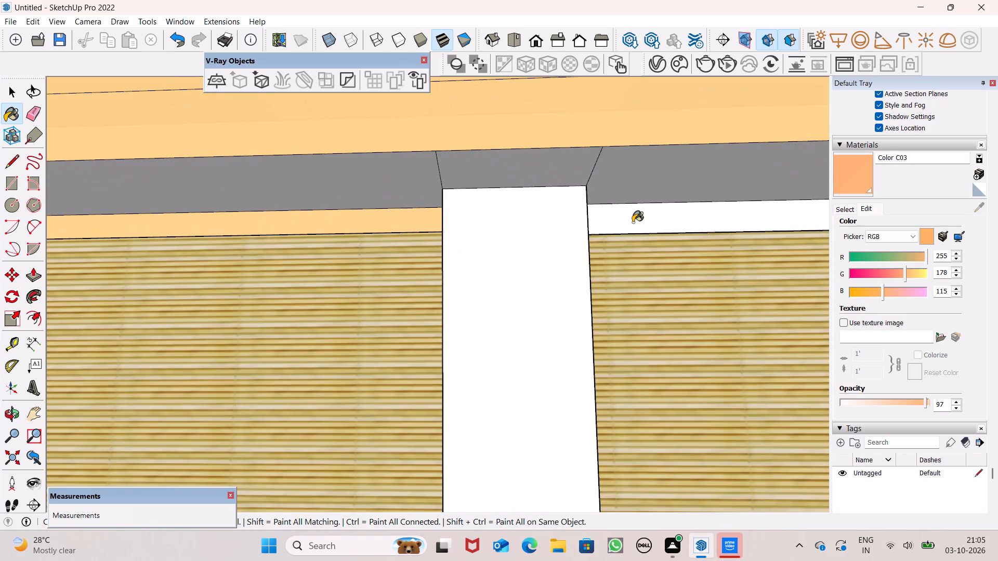
left_click(634, 221)
left_click(644, 173)
left_click(512, 161)
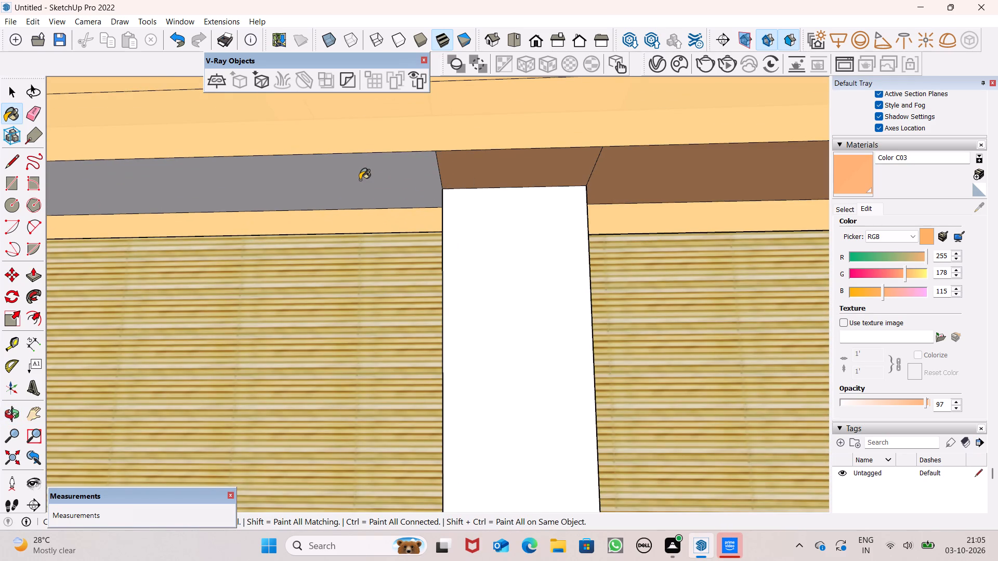
left_click(360, 179)
Paint the inner side face of the right shutter pier with Color C03.
scroll(368, 193, "down", 14)
scroll(602, 260, "up", 5)
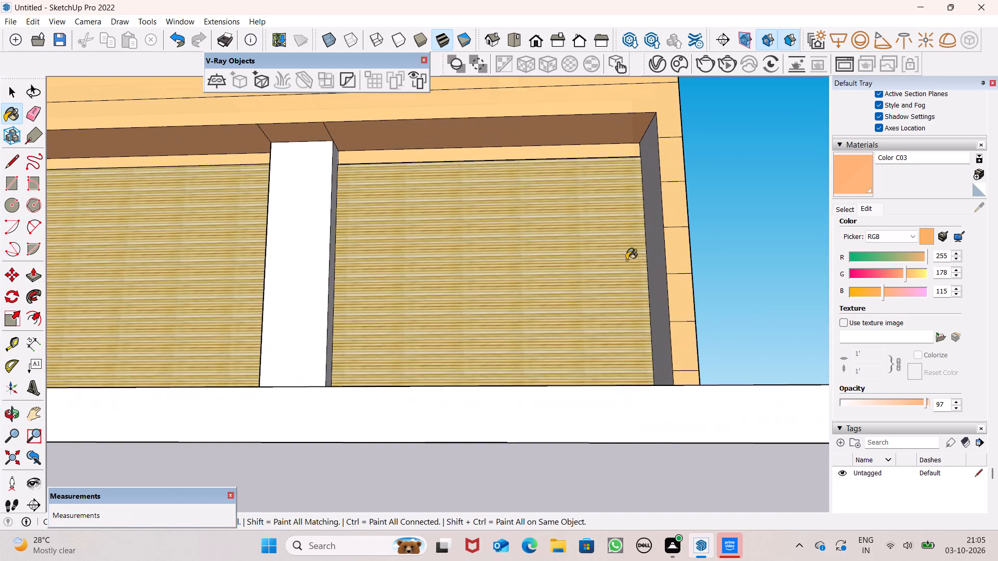
middle_click_drag(672, 298, 782, 324)
left_click(645, 252)
scroll(630, 223, "down", 7)
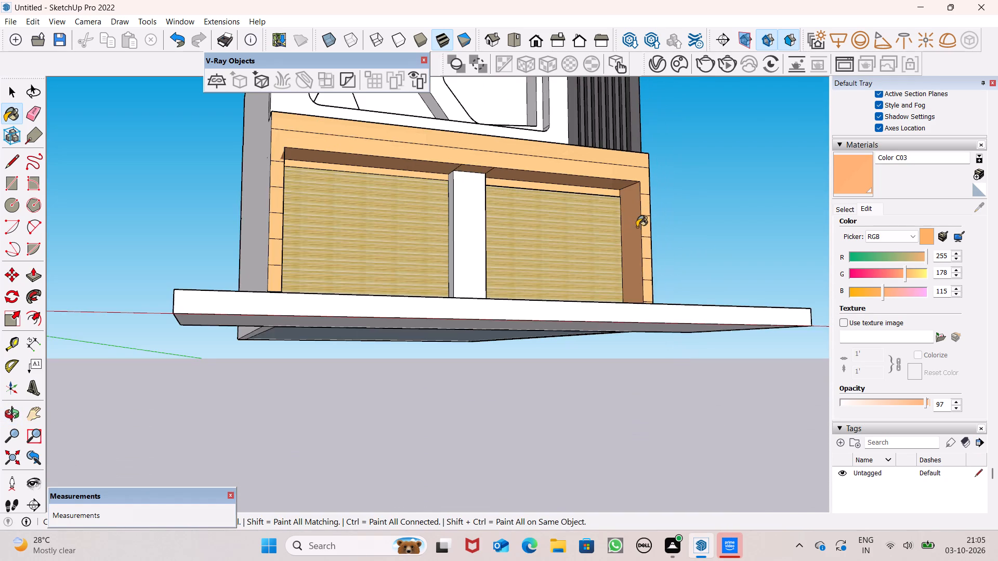
Paint the building's large left side wall with Color C03.
scroll(639, 229, "down", 5)
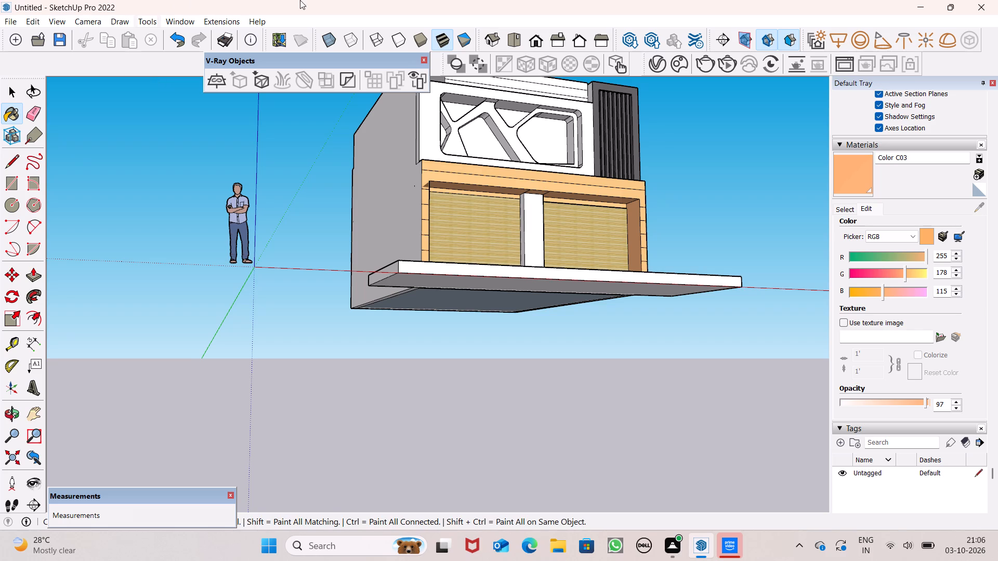
scroll(355, 168, "down", 4)
left_click(861, 172)
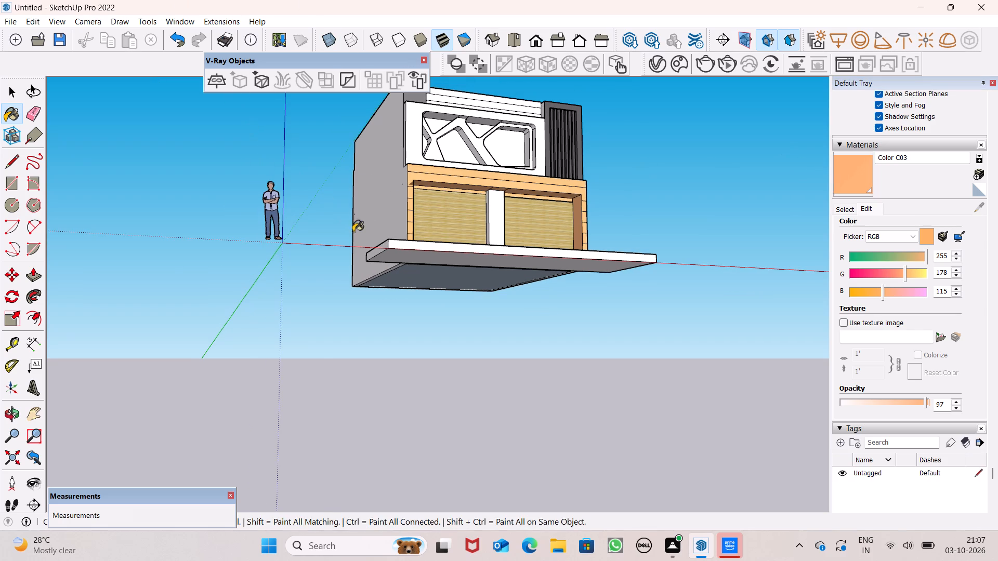
middle_click_drag(376, 242, 517, 301)
left_click(364, 130)
scroll(401, 218, "down", 6)
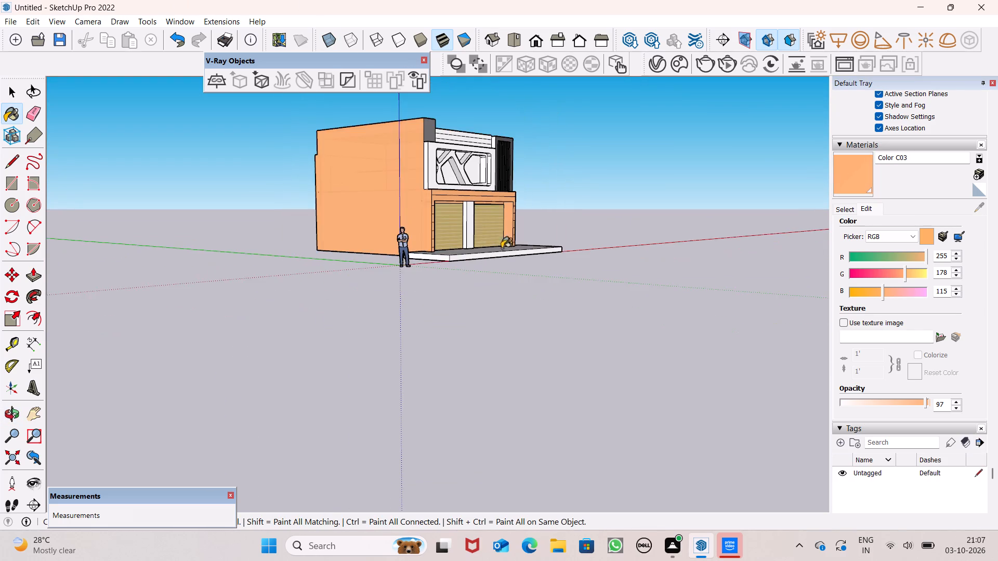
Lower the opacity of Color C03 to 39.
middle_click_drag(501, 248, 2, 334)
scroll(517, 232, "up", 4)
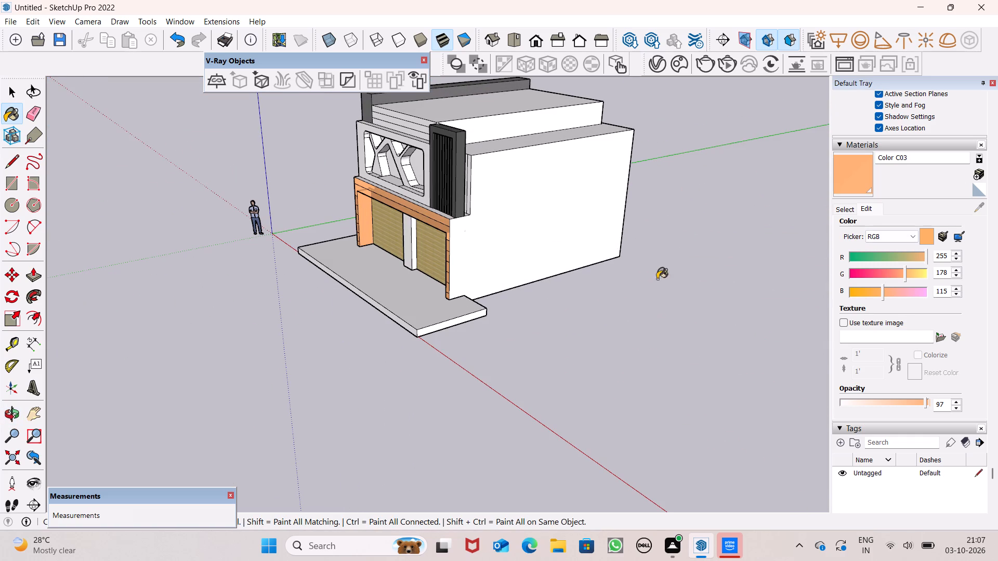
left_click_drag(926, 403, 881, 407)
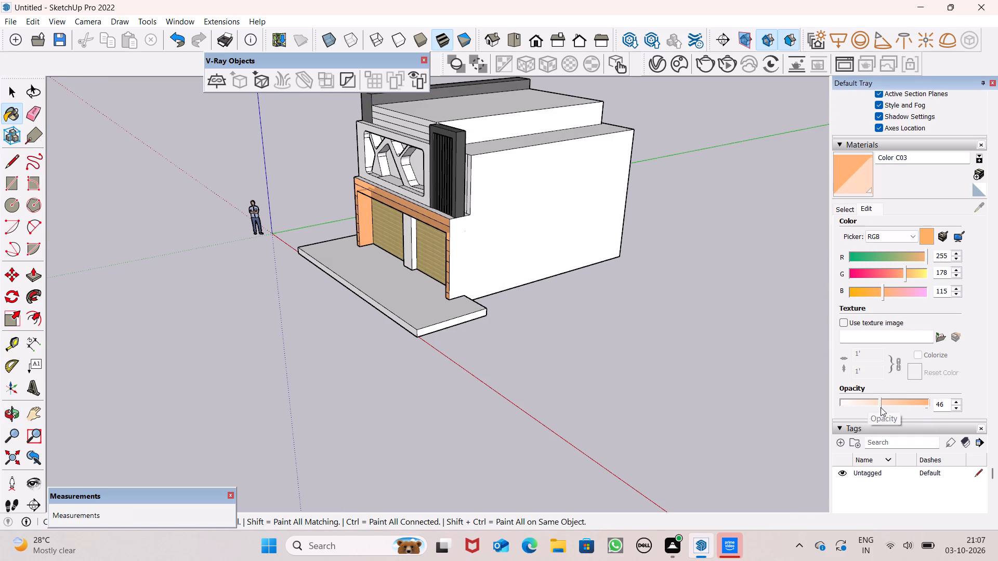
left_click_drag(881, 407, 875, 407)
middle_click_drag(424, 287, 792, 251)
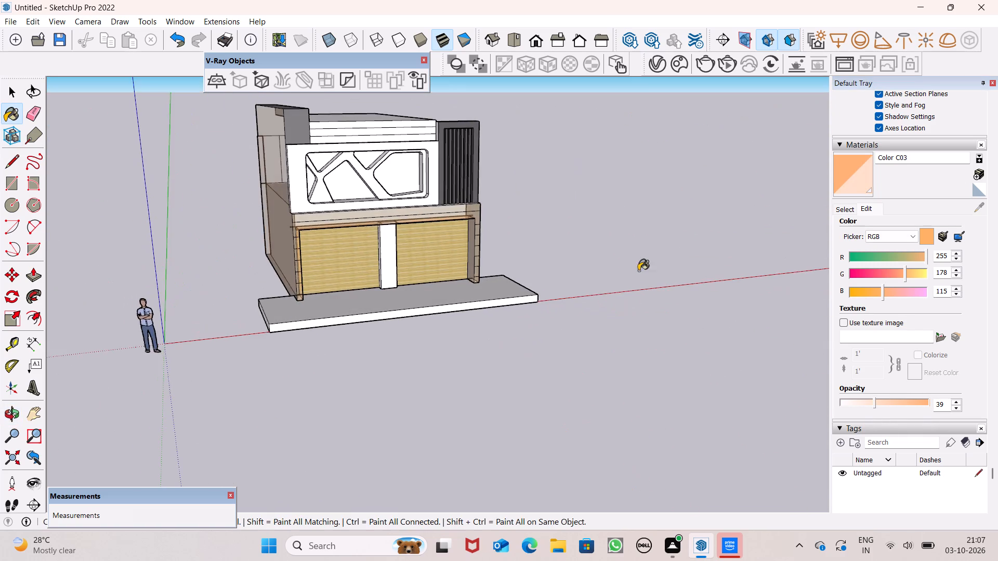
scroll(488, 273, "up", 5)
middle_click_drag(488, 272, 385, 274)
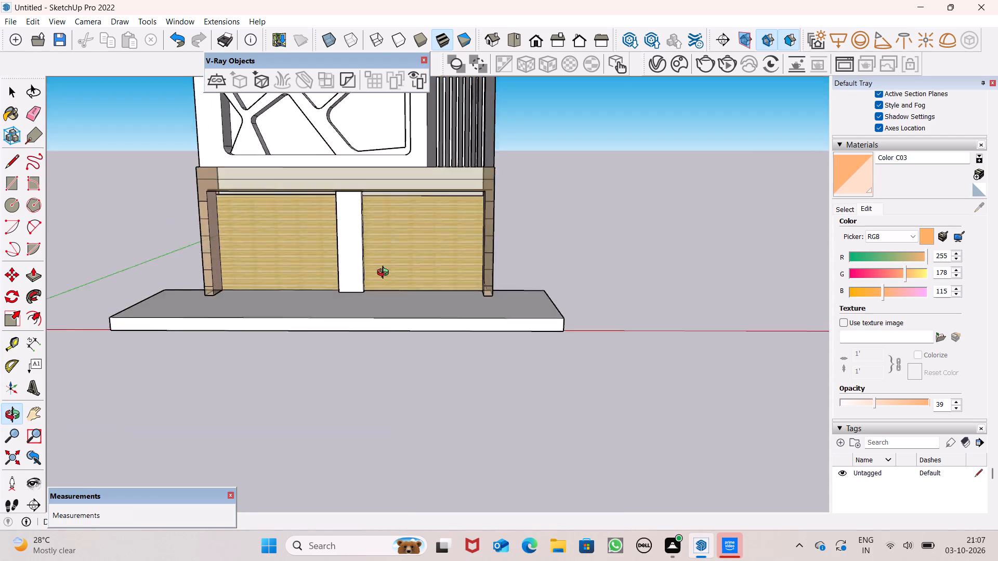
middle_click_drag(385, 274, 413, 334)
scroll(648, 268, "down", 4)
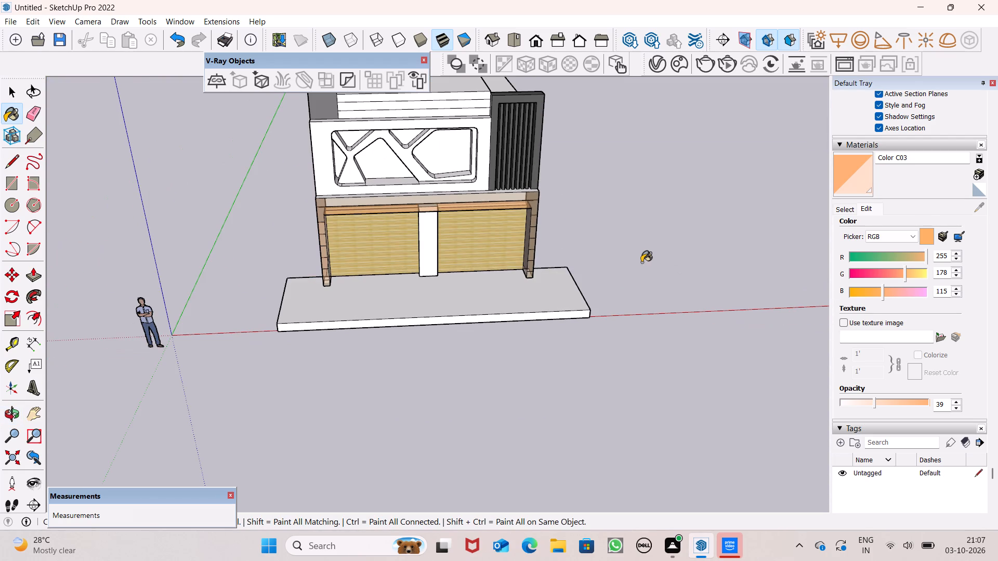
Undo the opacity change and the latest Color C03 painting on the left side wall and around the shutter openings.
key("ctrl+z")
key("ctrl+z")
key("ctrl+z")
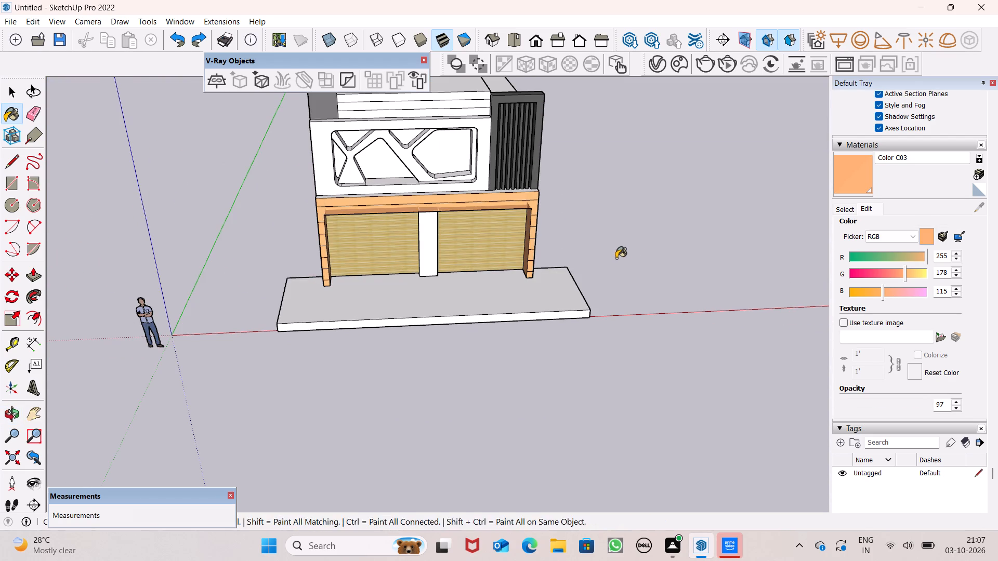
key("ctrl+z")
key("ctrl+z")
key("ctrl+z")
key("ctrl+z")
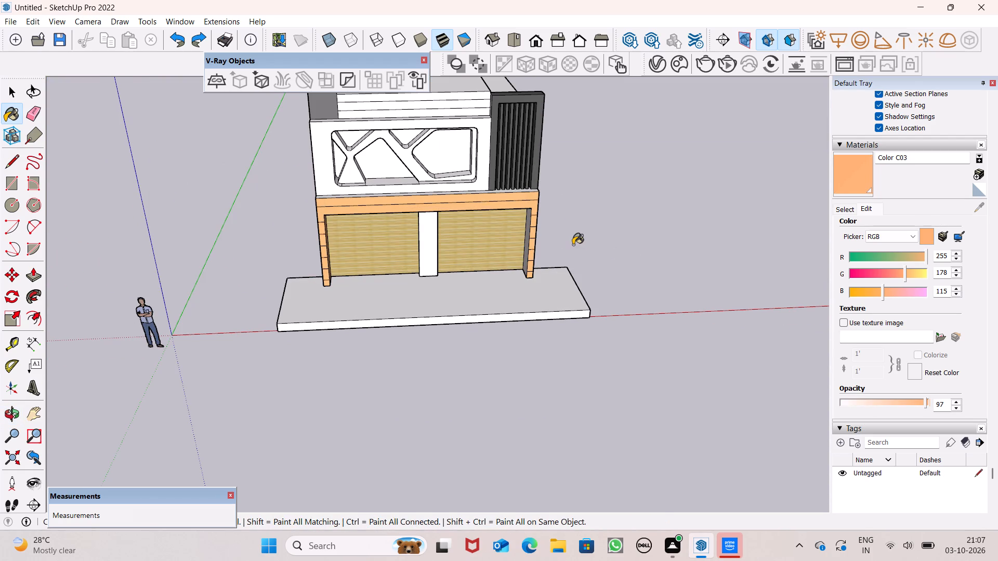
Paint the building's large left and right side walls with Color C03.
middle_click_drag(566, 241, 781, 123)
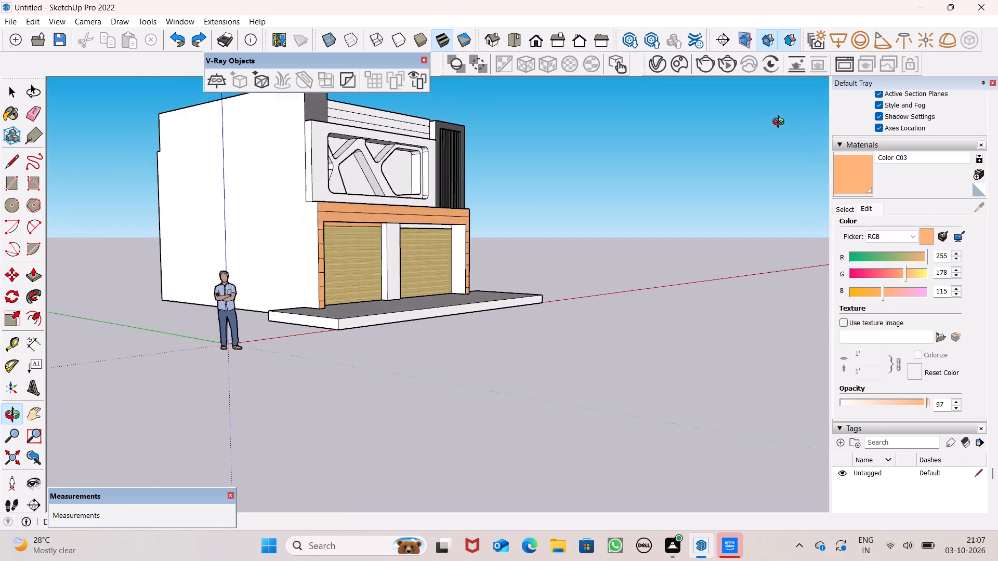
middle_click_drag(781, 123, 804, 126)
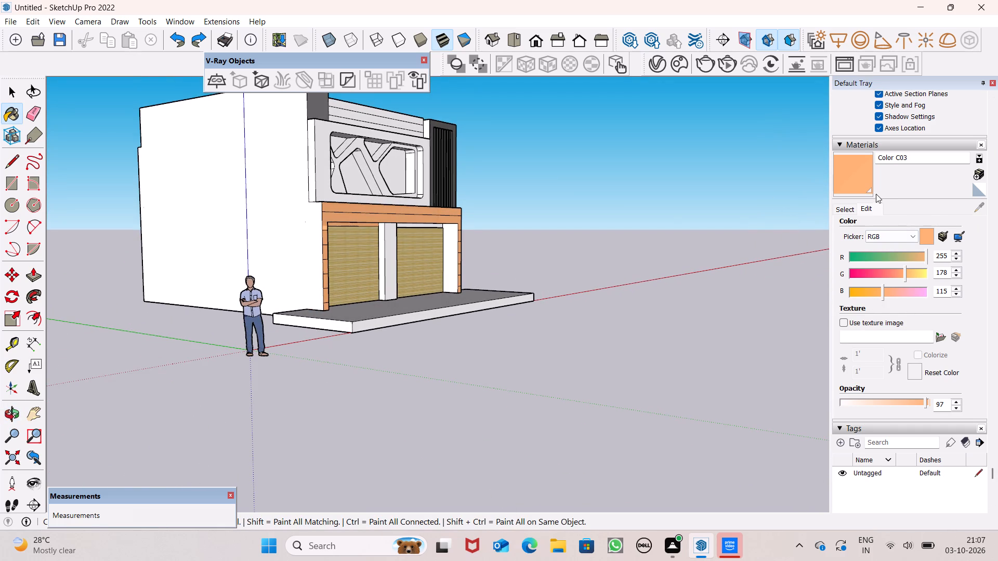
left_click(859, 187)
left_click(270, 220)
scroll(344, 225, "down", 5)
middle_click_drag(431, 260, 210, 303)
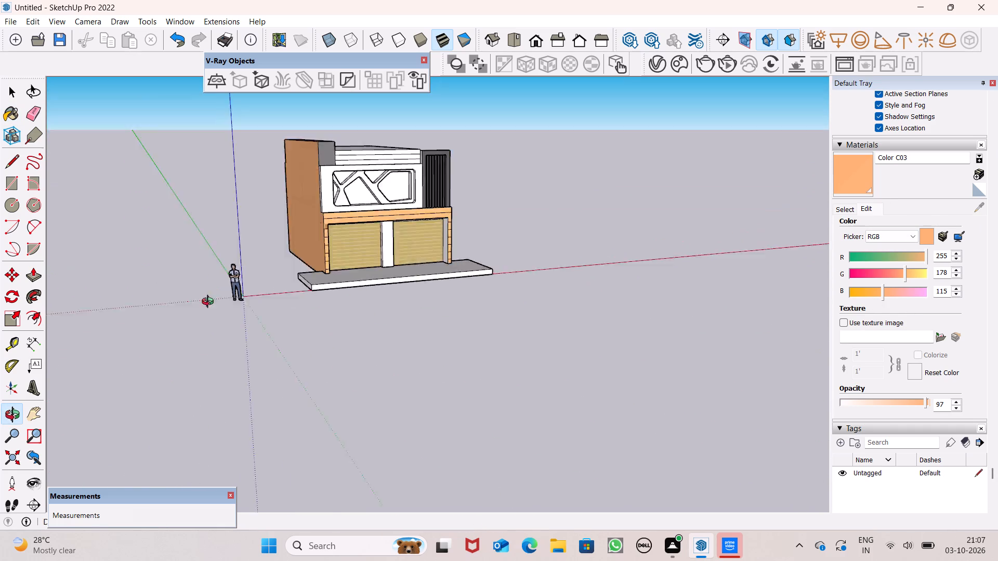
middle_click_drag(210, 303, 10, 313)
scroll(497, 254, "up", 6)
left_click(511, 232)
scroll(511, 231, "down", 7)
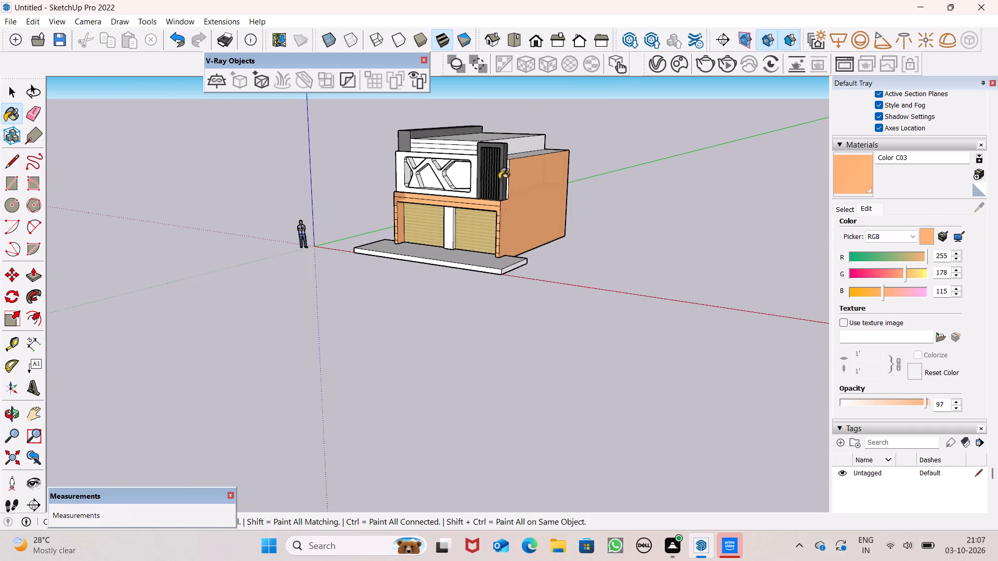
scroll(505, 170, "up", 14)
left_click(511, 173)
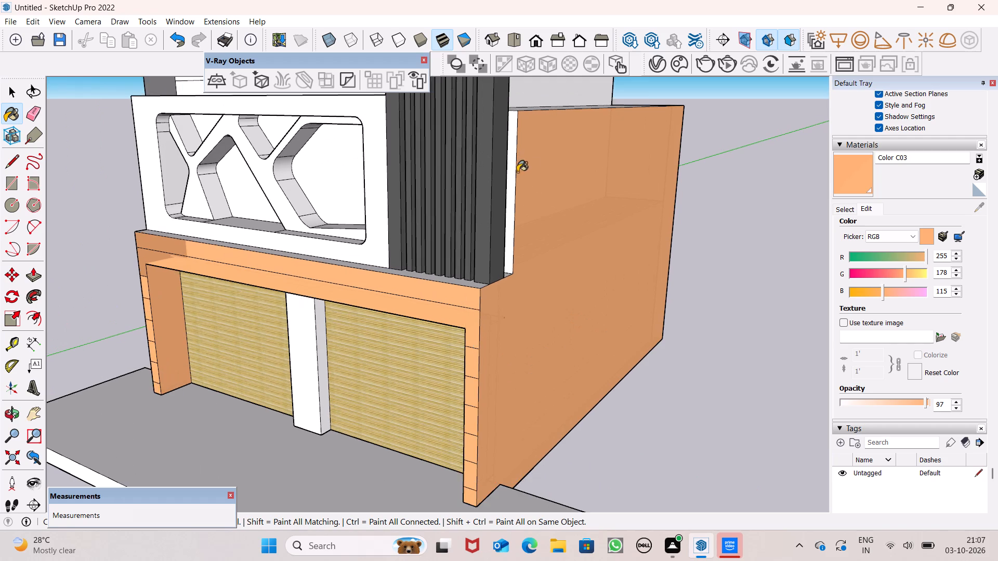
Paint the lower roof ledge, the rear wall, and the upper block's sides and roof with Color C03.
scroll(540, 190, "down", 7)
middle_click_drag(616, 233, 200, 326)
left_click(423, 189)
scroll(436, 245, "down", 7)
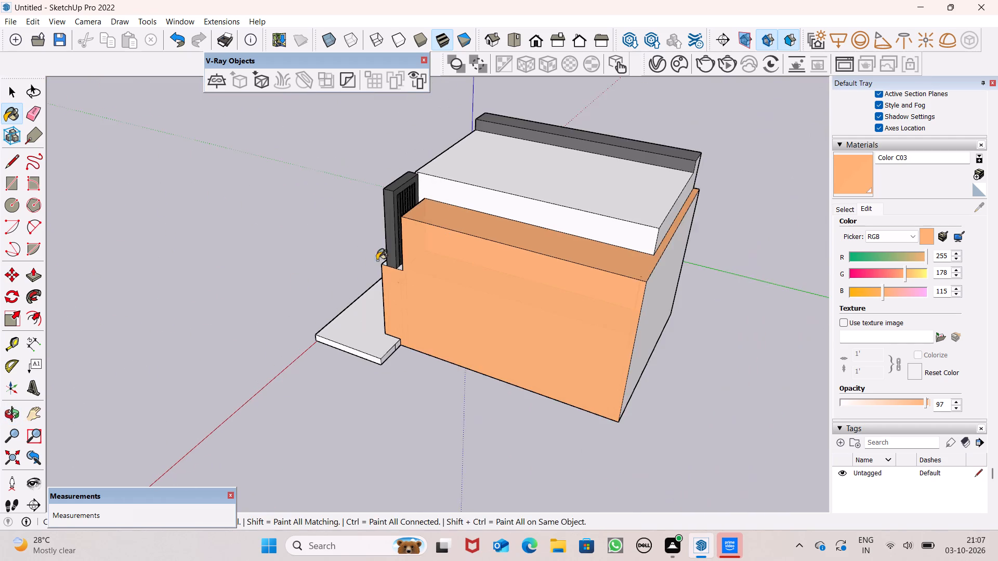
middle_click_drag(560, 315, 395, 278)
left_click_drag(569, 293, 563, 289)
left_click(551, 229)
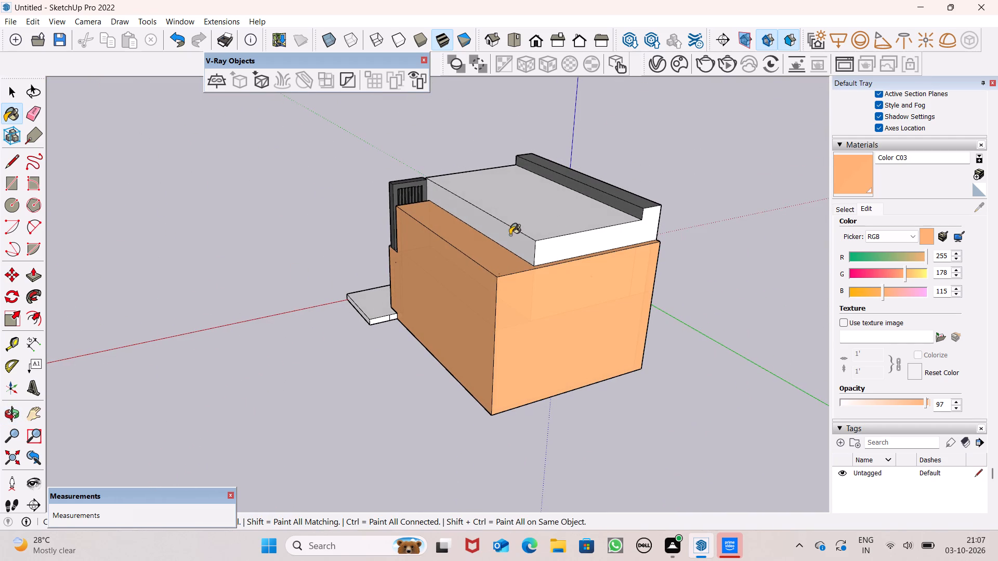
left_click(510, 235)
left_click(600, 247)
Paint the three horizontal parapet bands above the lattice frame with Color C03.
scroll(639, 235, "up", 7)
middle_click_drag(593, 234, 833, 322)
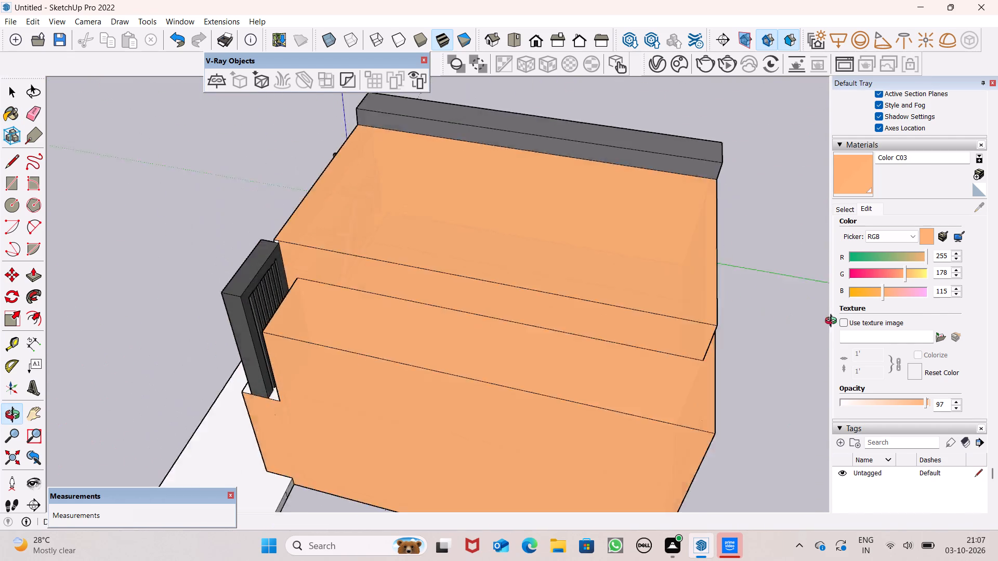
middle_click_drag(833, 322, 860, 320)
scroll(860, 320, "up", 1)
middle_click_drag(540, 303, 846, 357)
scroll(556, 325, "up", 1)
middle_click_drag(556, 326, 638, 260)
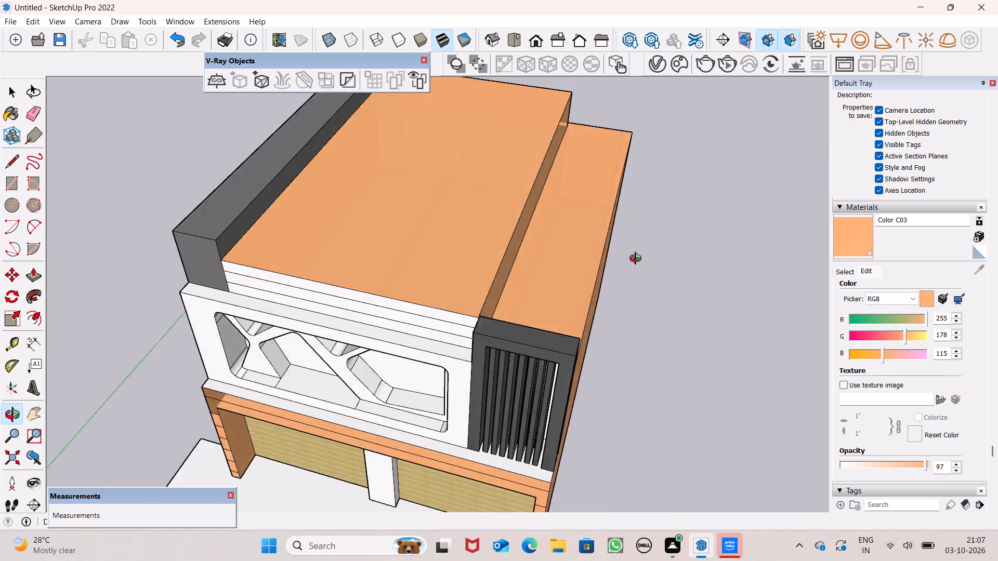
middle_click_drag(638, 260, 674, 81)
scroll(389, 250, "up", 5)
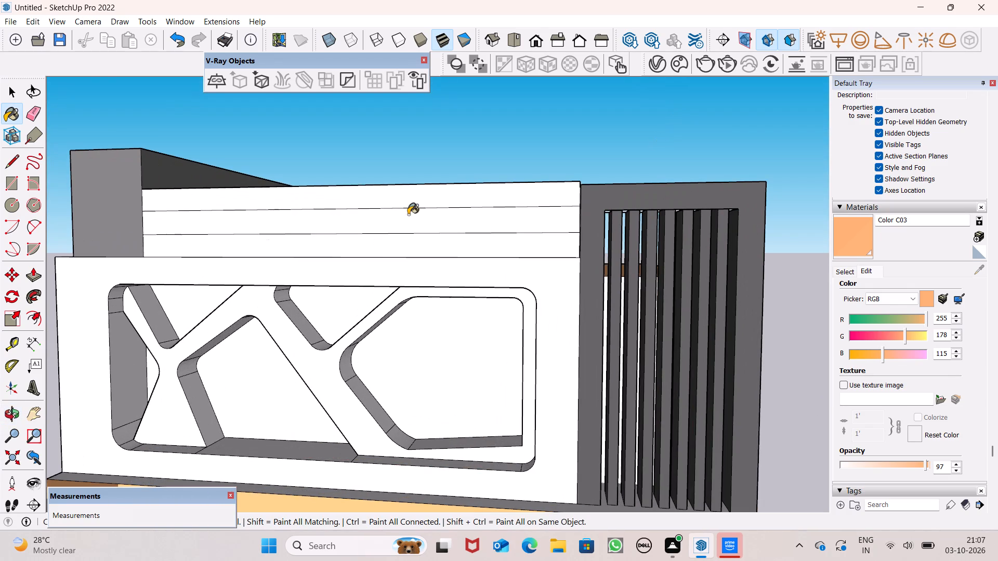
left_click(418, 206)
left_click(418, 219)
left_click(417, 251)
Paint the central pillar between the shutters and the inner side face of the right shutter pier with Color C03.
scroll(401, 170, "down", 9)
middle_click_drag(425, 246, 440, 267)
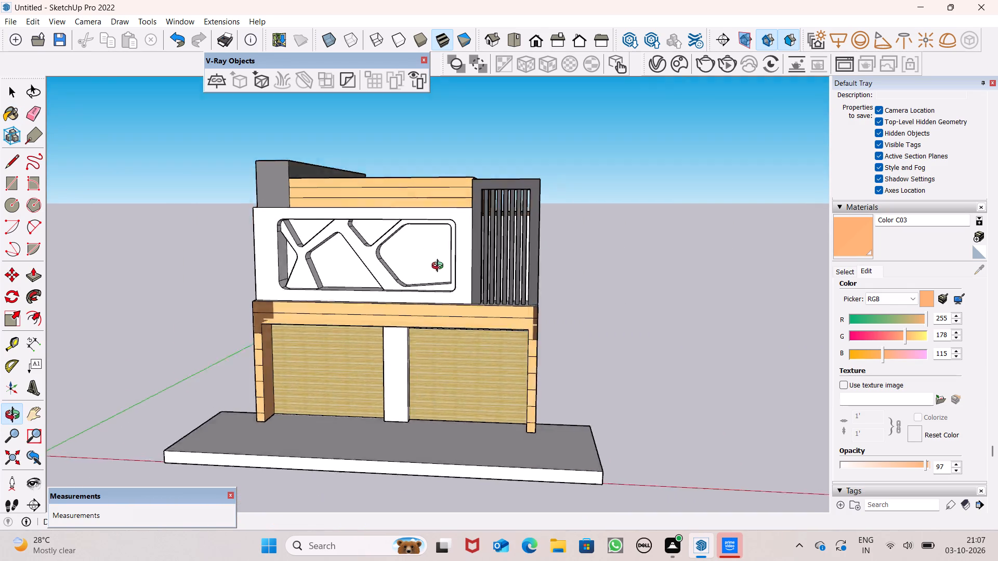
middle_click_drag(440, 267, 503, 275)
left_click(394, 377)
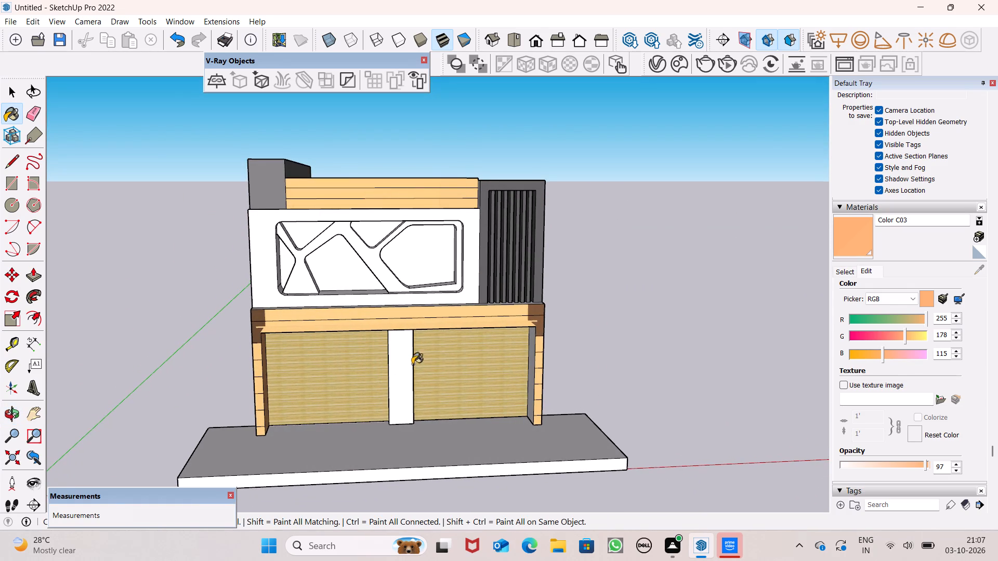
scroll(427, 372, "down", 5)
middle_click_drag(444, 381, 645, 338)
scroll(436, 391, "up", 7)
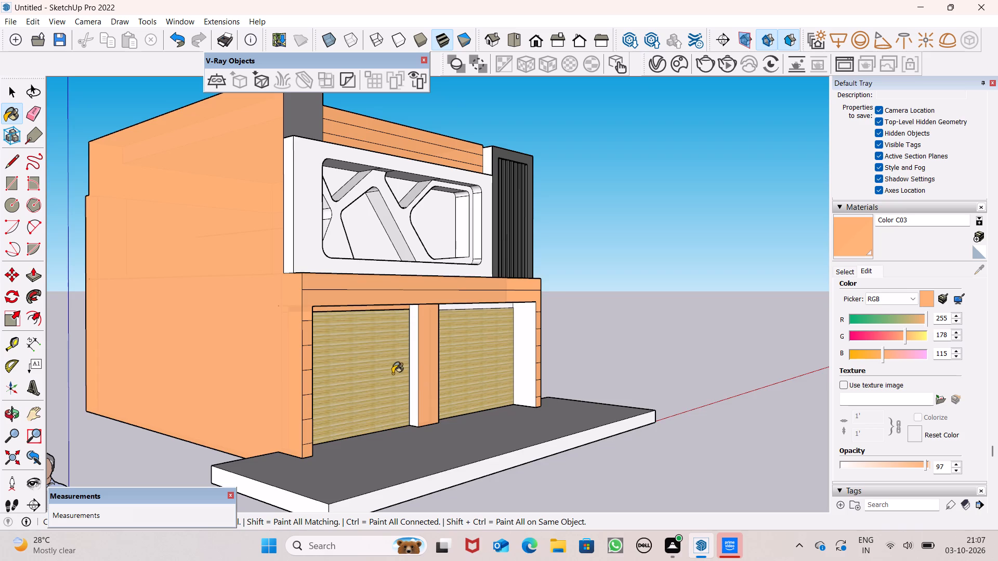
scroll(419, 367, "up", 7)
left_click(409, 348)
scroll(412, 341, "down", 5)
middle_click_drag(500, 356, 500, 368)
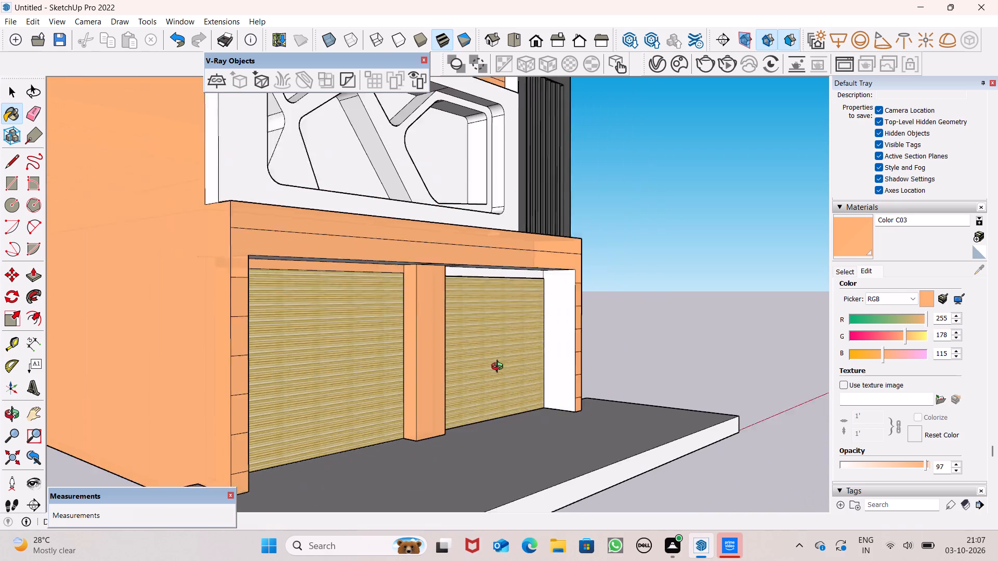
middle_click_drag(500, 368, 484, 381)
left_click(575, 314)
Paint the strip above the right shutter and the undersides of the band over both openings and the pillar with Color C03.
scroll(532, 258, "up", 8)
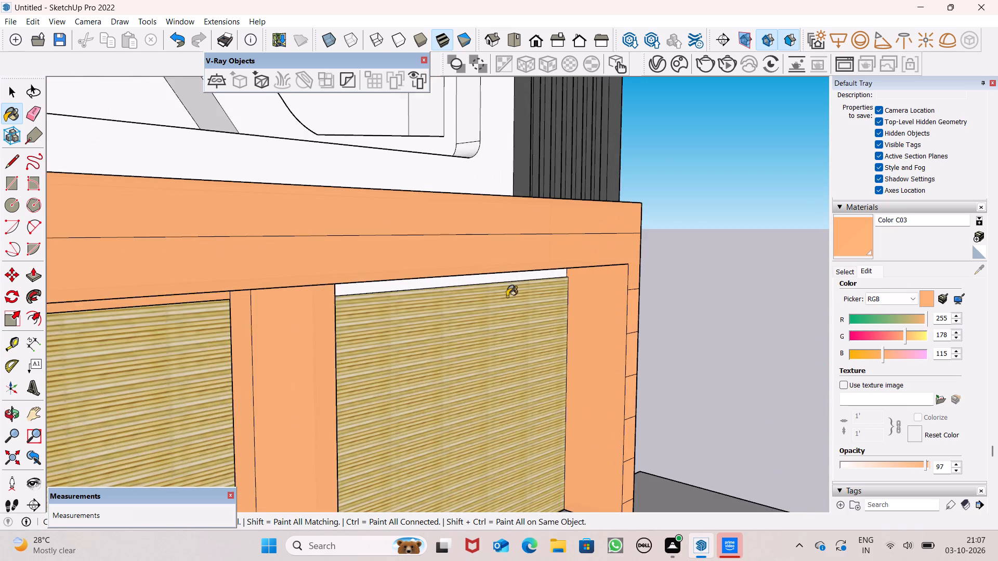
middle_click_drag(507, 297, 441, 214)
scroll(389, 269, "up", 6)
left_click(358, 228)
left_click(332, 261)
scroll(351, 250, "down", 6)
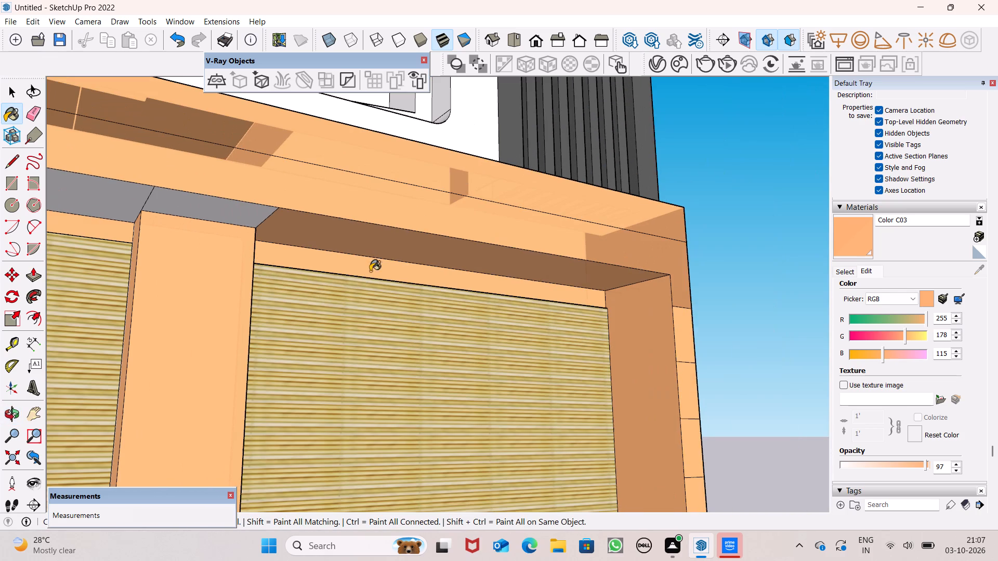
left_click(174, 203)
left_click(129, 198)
Undo all the Color C03 painting on the walls, roof, bands and shutter surrounds, keeping the dark grey parts and the shutters.
scroll(129, 212, "down", 6)
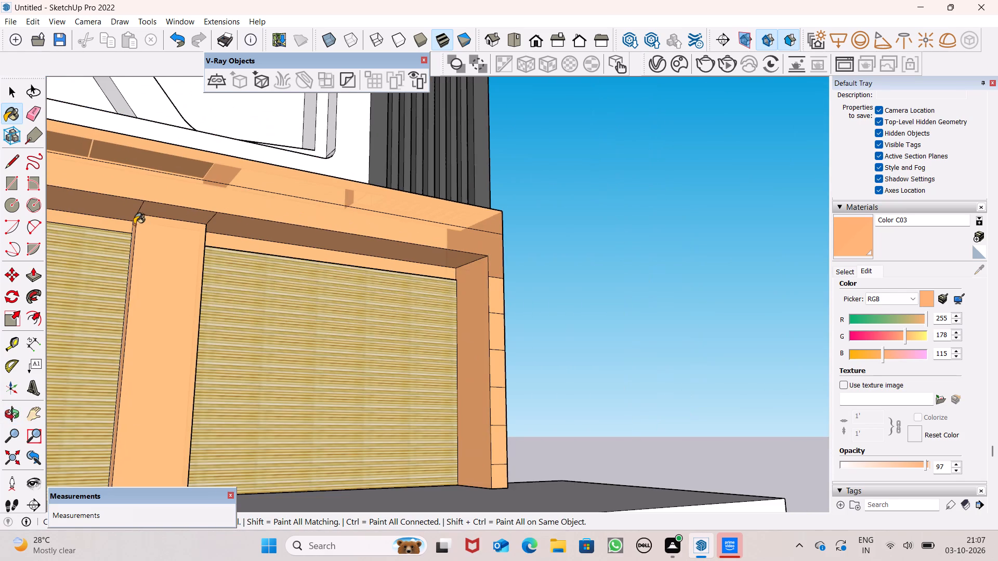
scroll(242, 272, "down", 3)
scroll(303, 264, "down", 7)
scroll(368, 284, "down", 2)
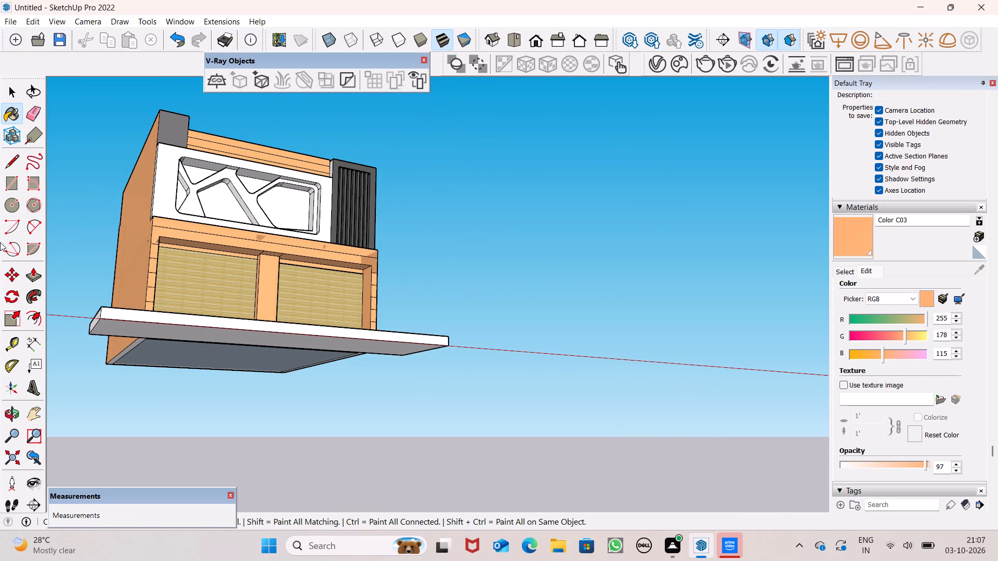
middle_click_drag(324, 337, 347, 445)
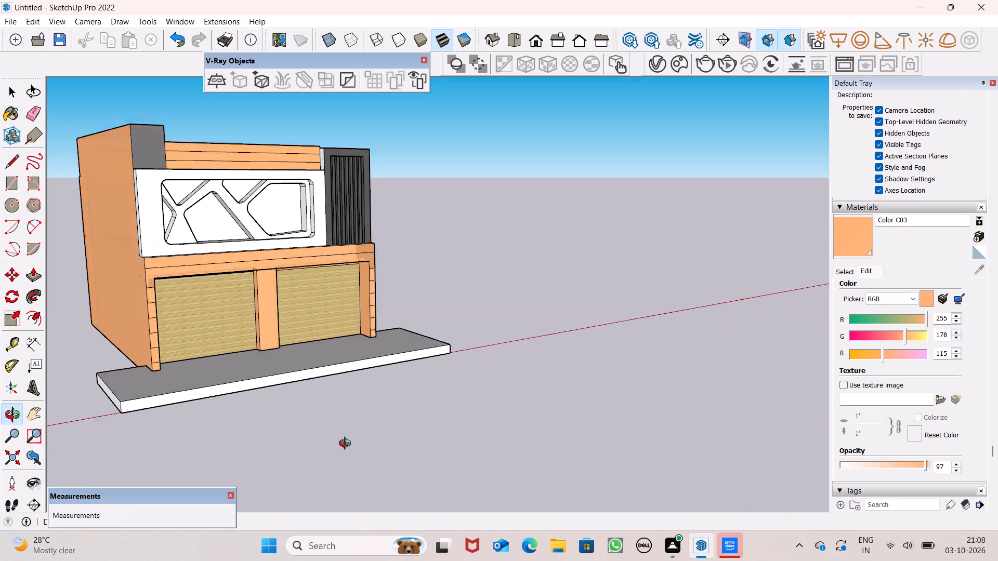
middle_click_drag(347, 445, 339, 455)
scroll(332, 457, "down", 1)
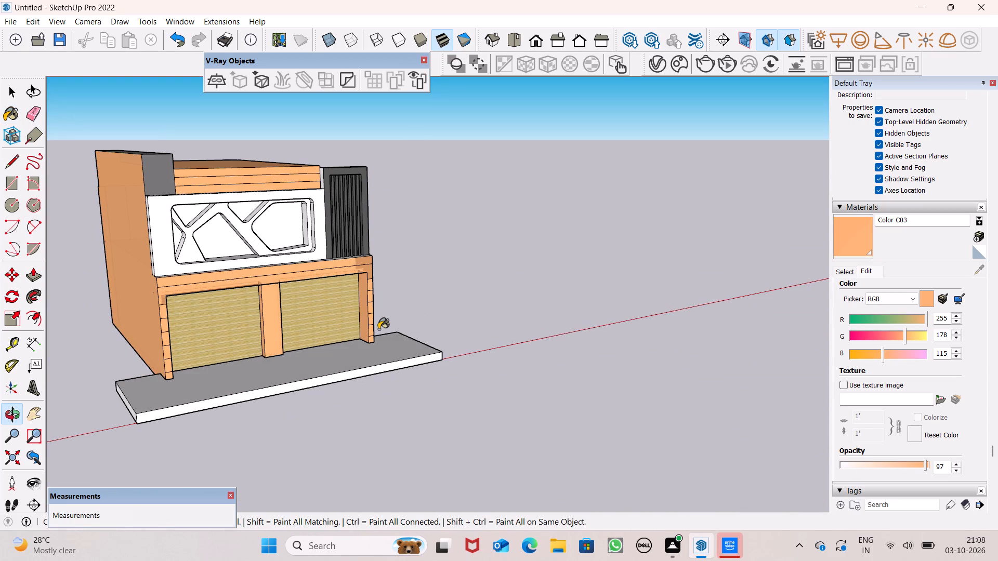
key("ctrl+z")
key("ctrl+z")
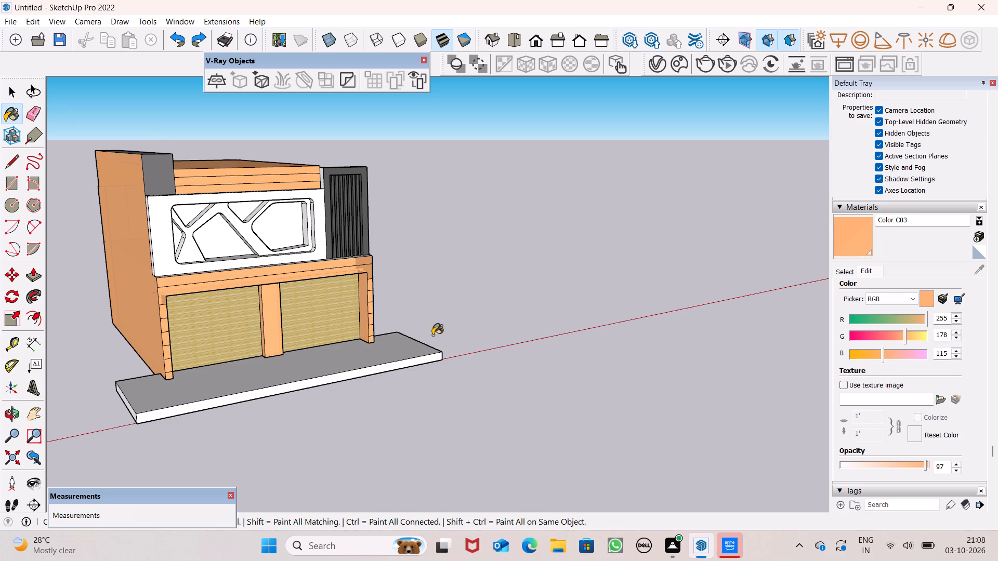
key("ctrl+z")
key("ctrl+z")
key("ctrl+z")
key("ctrl+z")
key("ctrl+z")
key("ctrl+z")
key("ctrl+z")
key("ctrl+z")
key("ctrl+z")
key("ctrl+z")
key("ctrl+z")
key("ctrl+z")
key("ctrl+z")
key("ctrl+z")
key("ctrl+z")
key("ctrl+z")
key("ctrl+z")
key("ctrl+z")
key("ctrl+z")
key("ctrl+z")
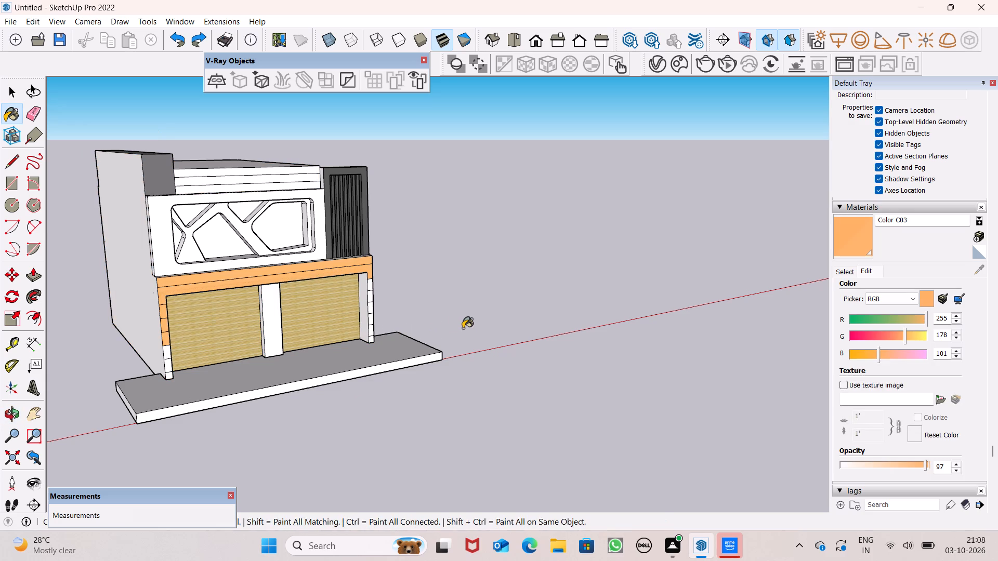
key("ctrl+z")
key("ctrl+z")
key("ctrl+z")
key("ctrl+z")
key("ctrl+z")
key("ctrl+z")
key("ctrl+z")
key("ctrl+z")
key("ctrl+z")
key("ctrl+z")
key("ctrl+z")
key("ctrl+z")
key("ctrl+z")
key("ctrl+z")
key("ctrl+z")
key("space")
key("space")
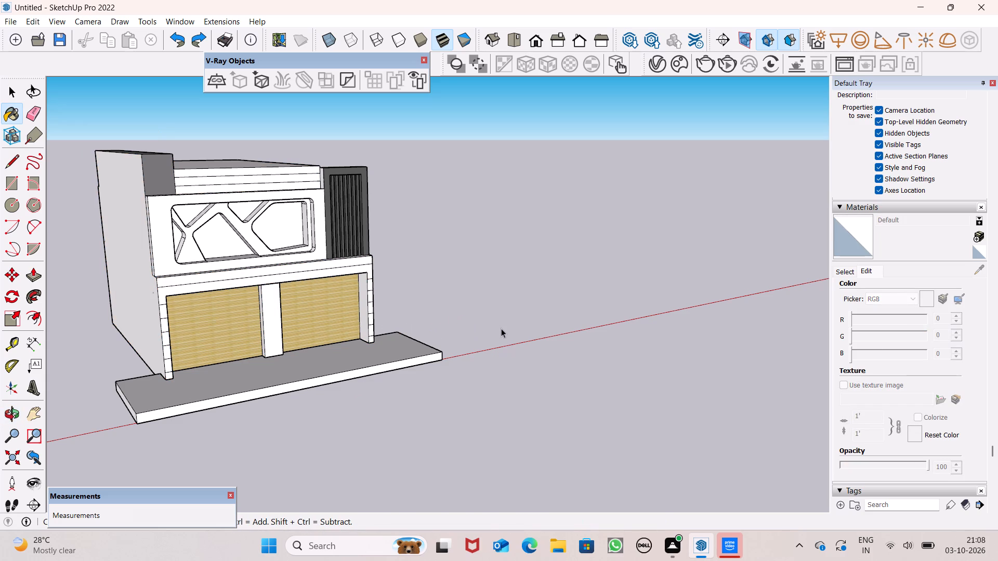
Browse the Colors library and pick the orange shade Color B03 for the walls.
scroll(839, 350, "down", 5)
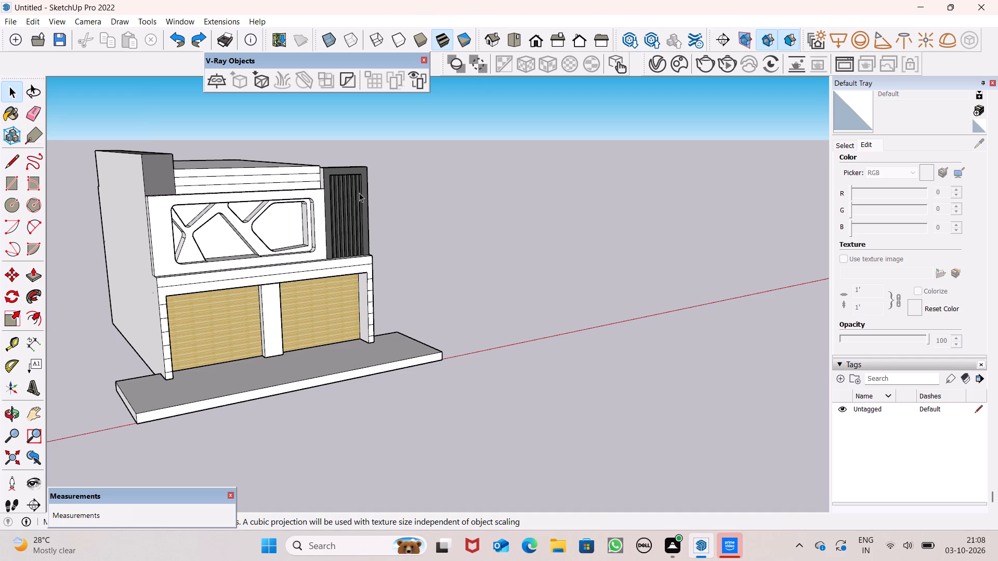
scroll(352, 205, "down", 3)
scroll(890, 341, "down", 13)
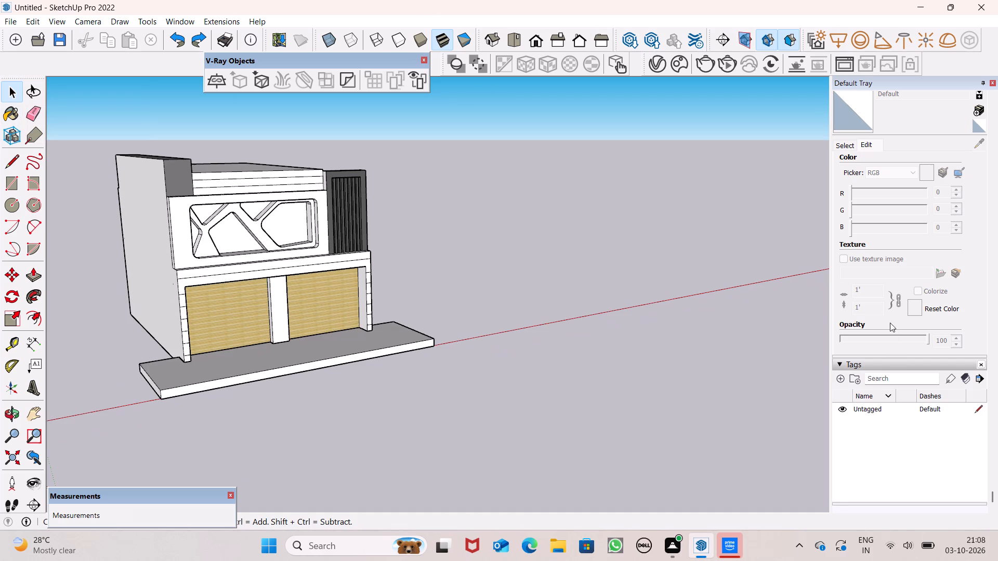
scroll(927, 252, "up", 8)
scroll(928, 252, "down", 10)
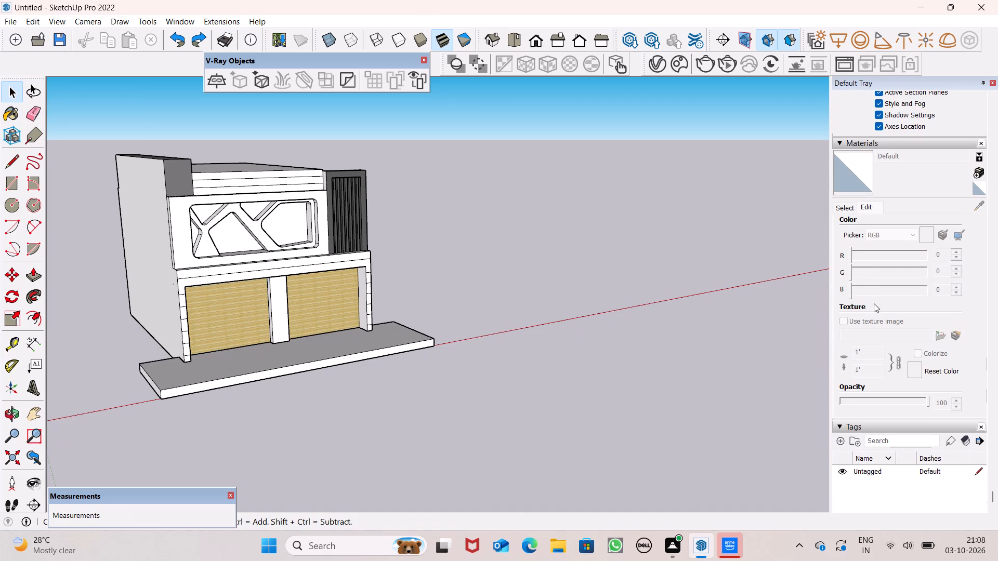
left_click(846, 155)
left_click(844, 148)
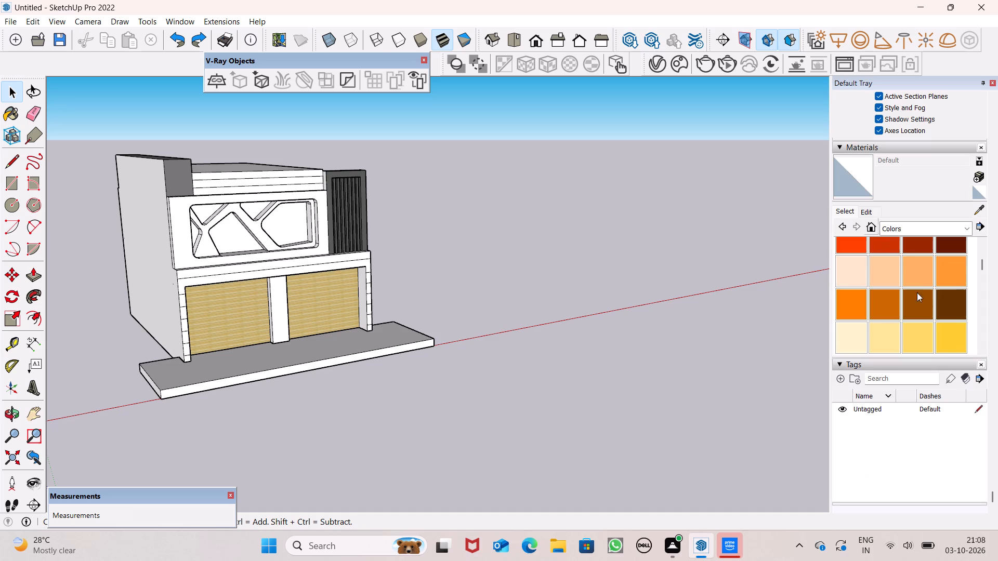
scroll(928, 306, "down", 1)
scroll(842, 311, "down", 1)
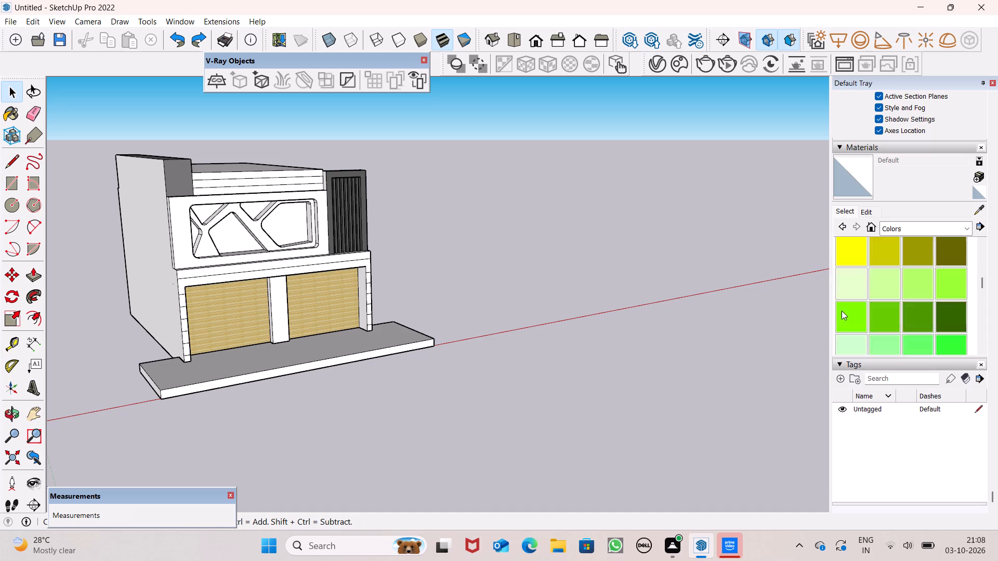
scroll(842, 311, "down", 6)
scroll(901, 315, "down", 3)
scroll(903, 310, "up", 2)
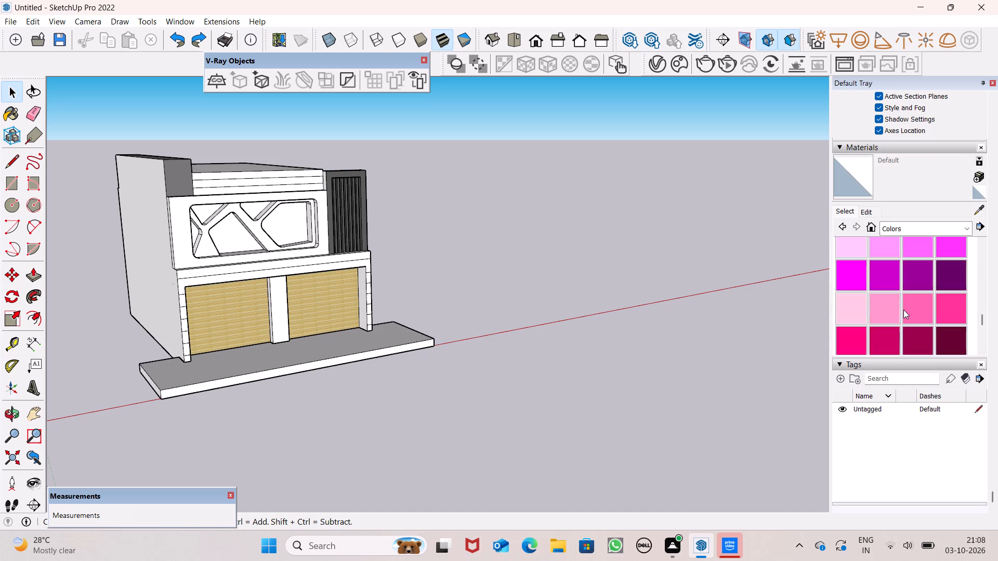
scroll(903, 310, "up", 4)
scroll(903, 310, "down", 1)
scroll(903, 310, "up", 11)
scroll(903, 309, "down", 3)
scroll(901, 312, "up", 1)
left_click(919, 392)
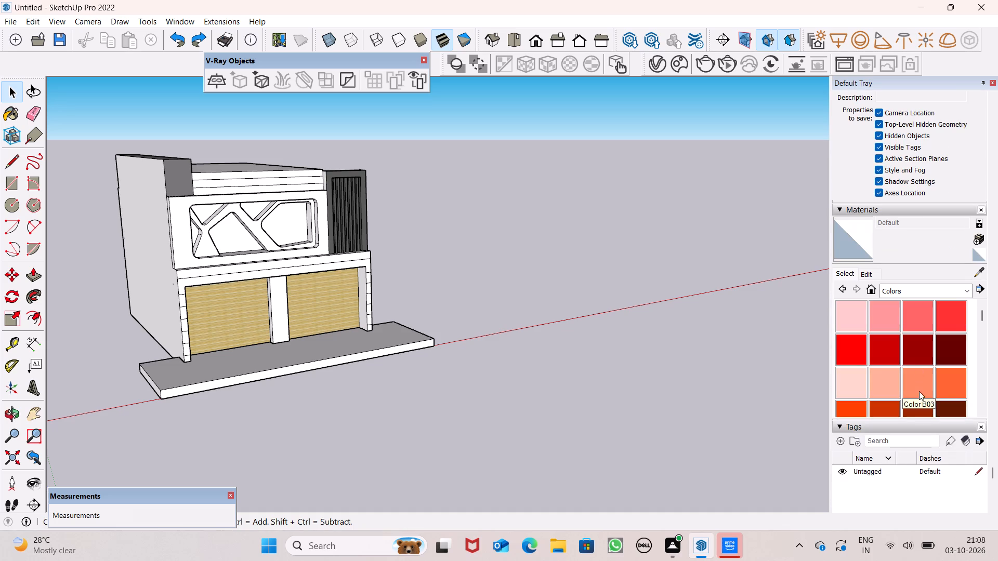
Paint the two horizontal bands above the shutters with Color B03.
scroll(227, 270, "up", 8)
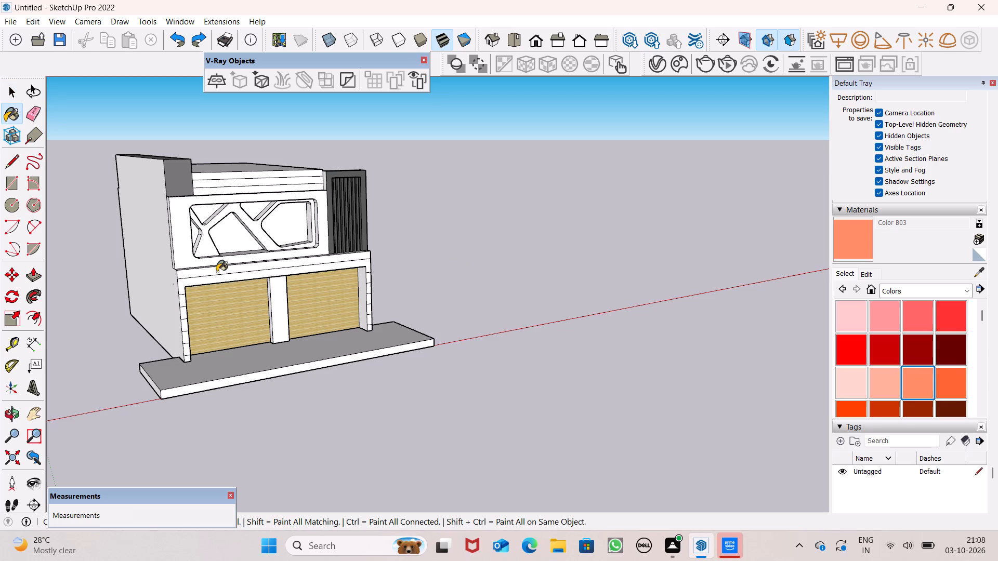
scroll(214, 274, "up", 6)
scroll(292, 273, "up", 7)
left_click(254, 260)
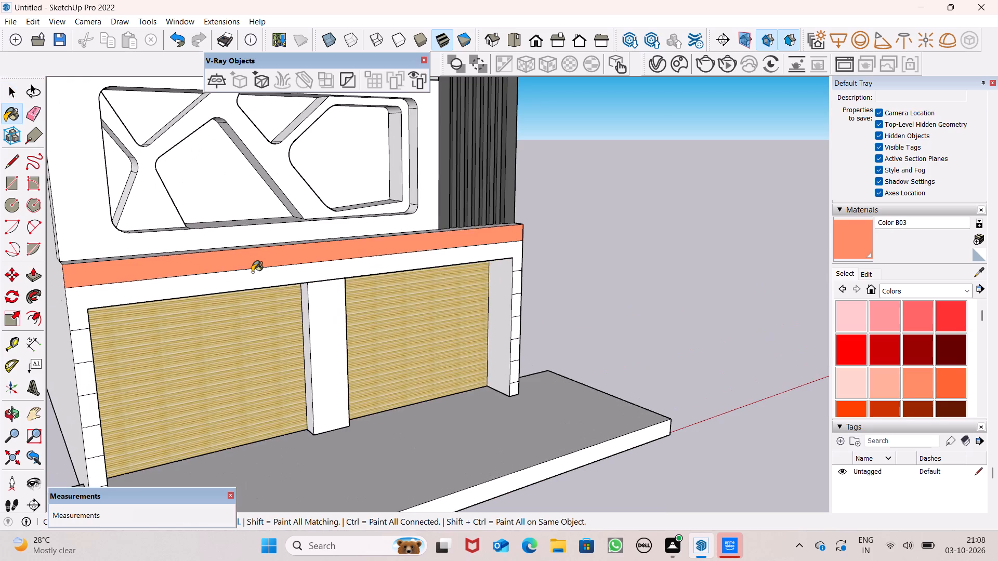
left_click(251, 273)
Paint the front blocks of the left shutter pier and the building's left side wall with Color B03.
scroll(297, 249, "down", 8)
scroll(194, 305, "up", 7)
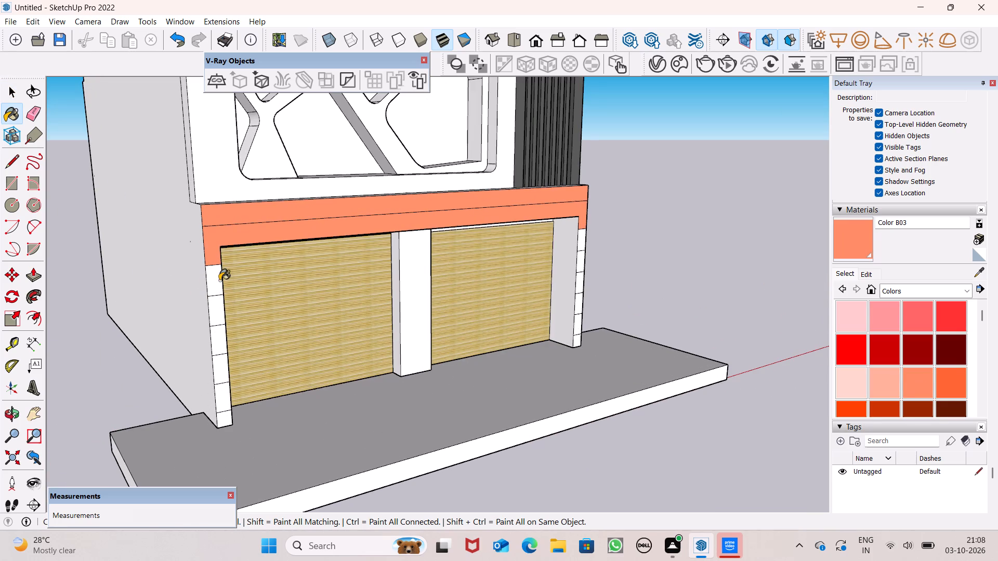
left_click(212, 286)
left_click(217, 318)
left_click_drag(221, 346, 221, 354)
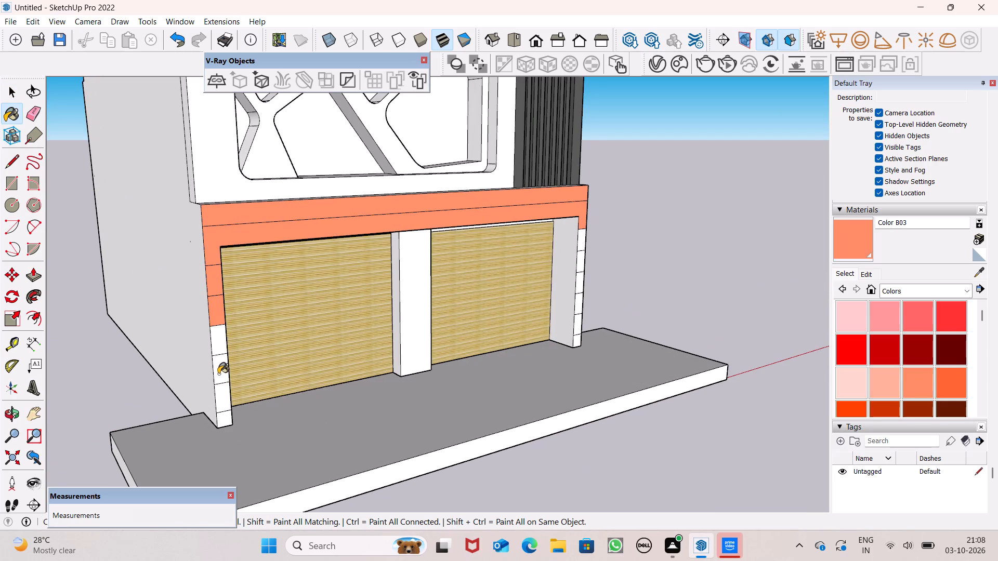
left_click(219, 374)
left_click_drag(220, 352, 219, 363)
left_click(225, 399)
left_click(230, 420)
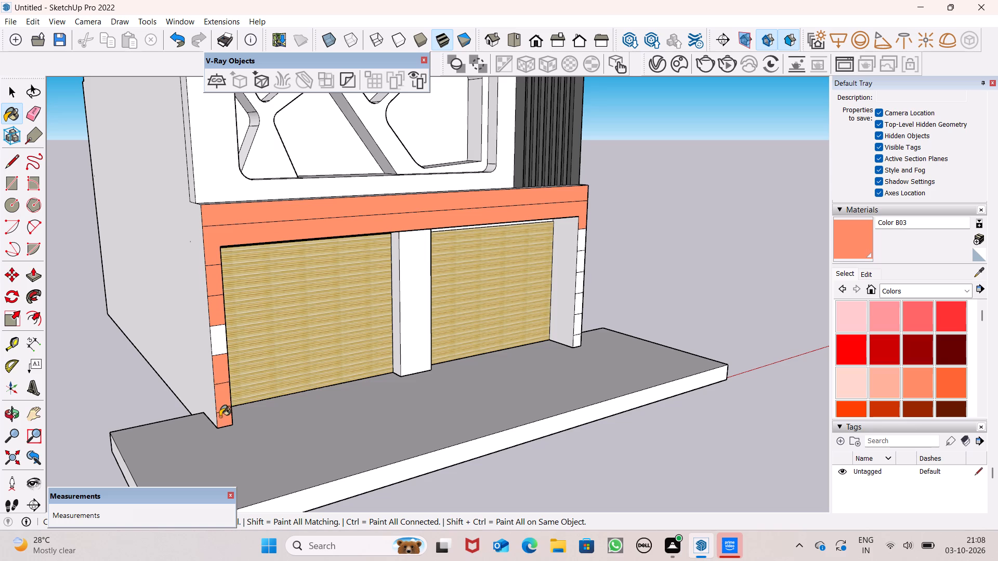
left_click(216, 344)
left_click(177, 290)
Paint the building's right side wall and the front blocks of the right shutter pier with Color B03.
scroll(212, 282, "down", 6)
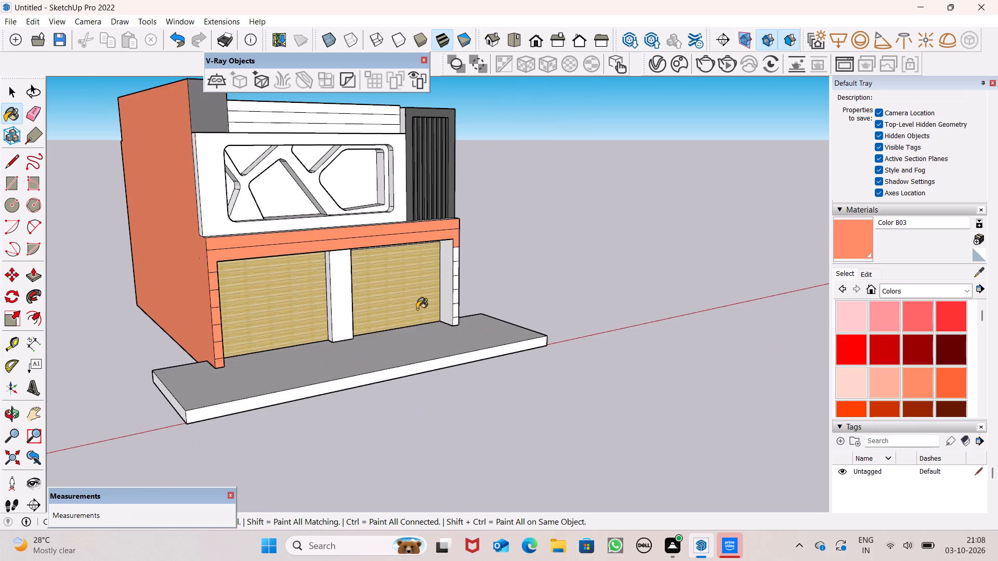
middle_click_drag(417, 309, 109, 284)
scroll(419, 300, "up", 1)
scroll(426, 300, "down", 1)
scroll(426, 300, "up", 4)
scroll(528, 246, "up", 5)
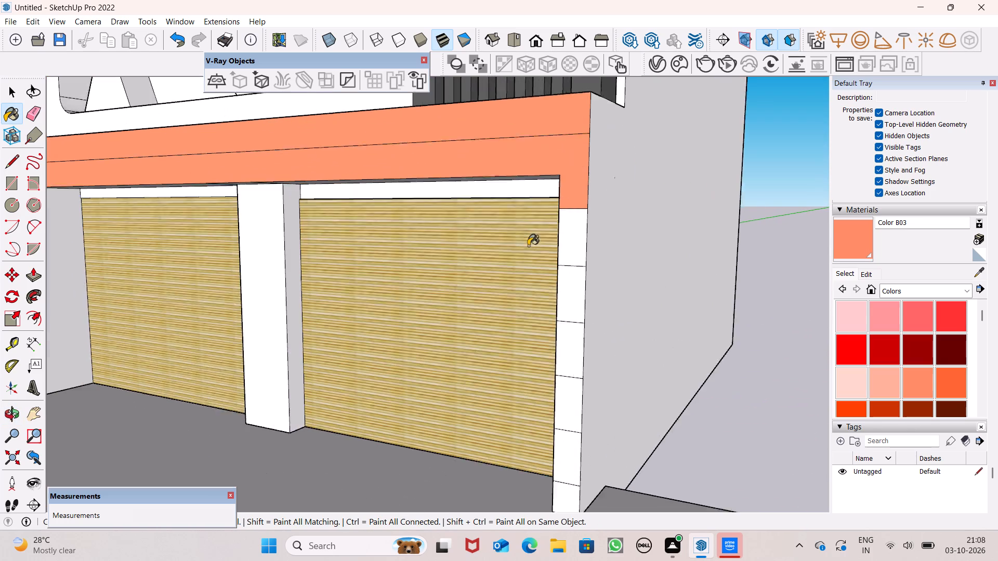
scroll(528, 246, "up", 3)
left_click(620, 241)
left_click(585, 246)
left_click(576, 303)
left_click(580, 344)
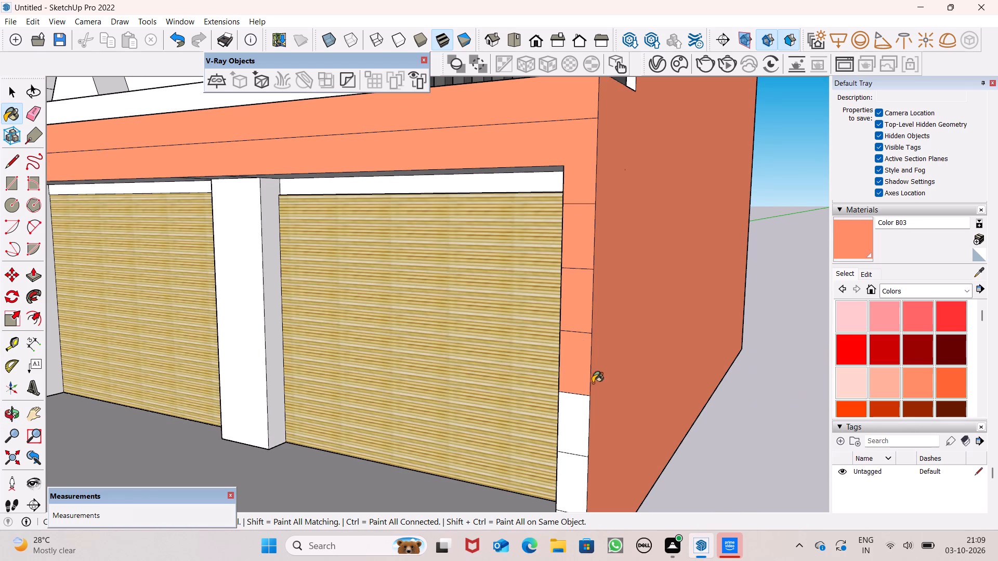
left_click(575, 421)
scroll(681, 346, "down", 5)
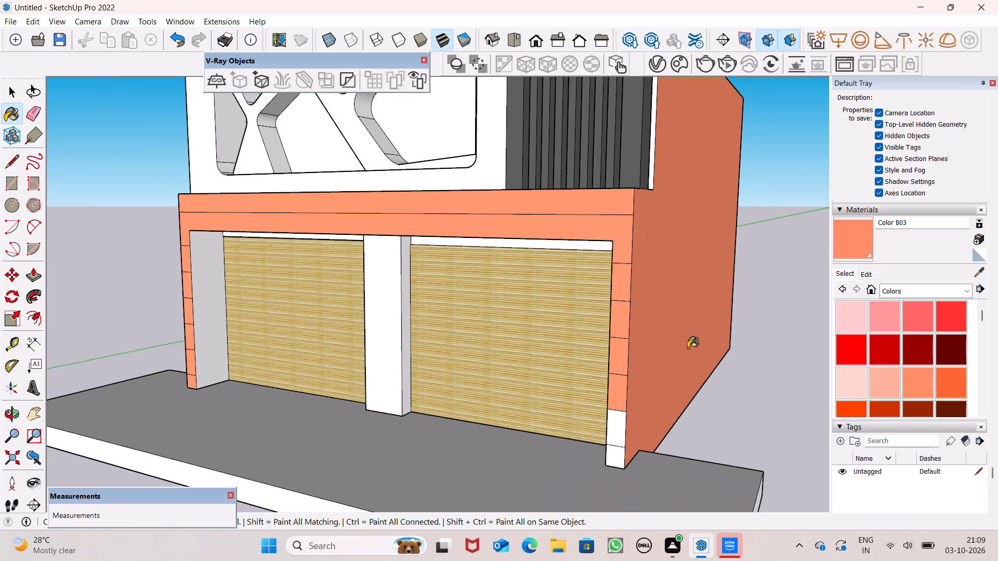
left_click(626, 425)
left_click(619, 449)
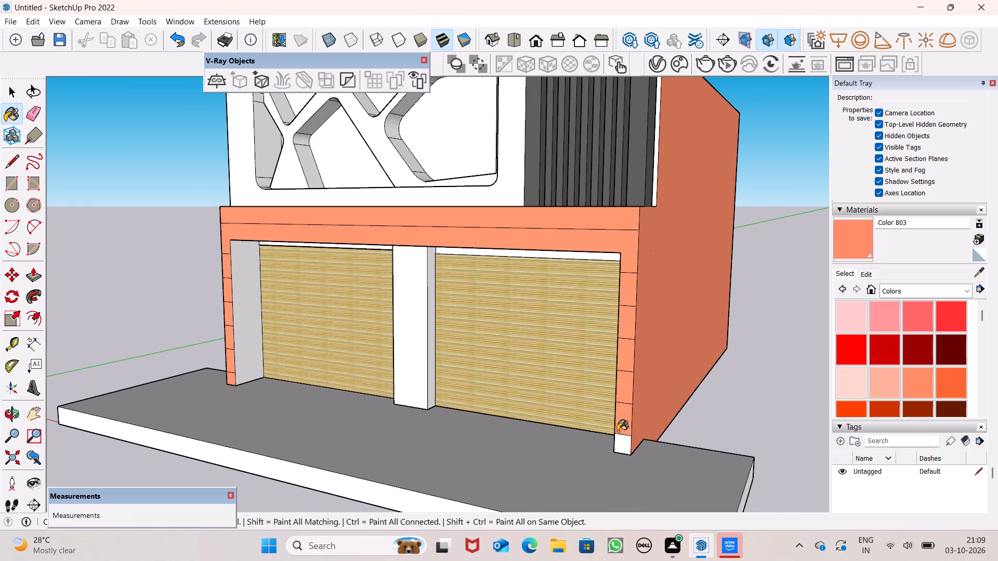
Paint the left pier's inner side face and the underside and strip above the left shutter with Color B03.
scroll(448, 389, "down", 3)
scroll(277, 321, "up", 5)
left_click(299, 312)
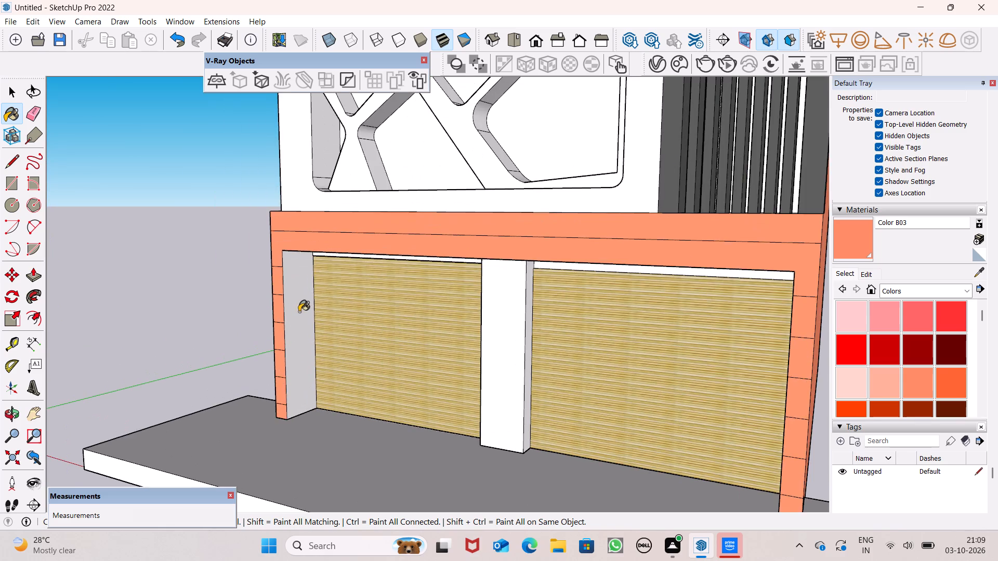
middle_click_drag(416, 348, 495, 218)
scroll(431, 330, "up", 1)
scroll(500, 221, "up", 2)
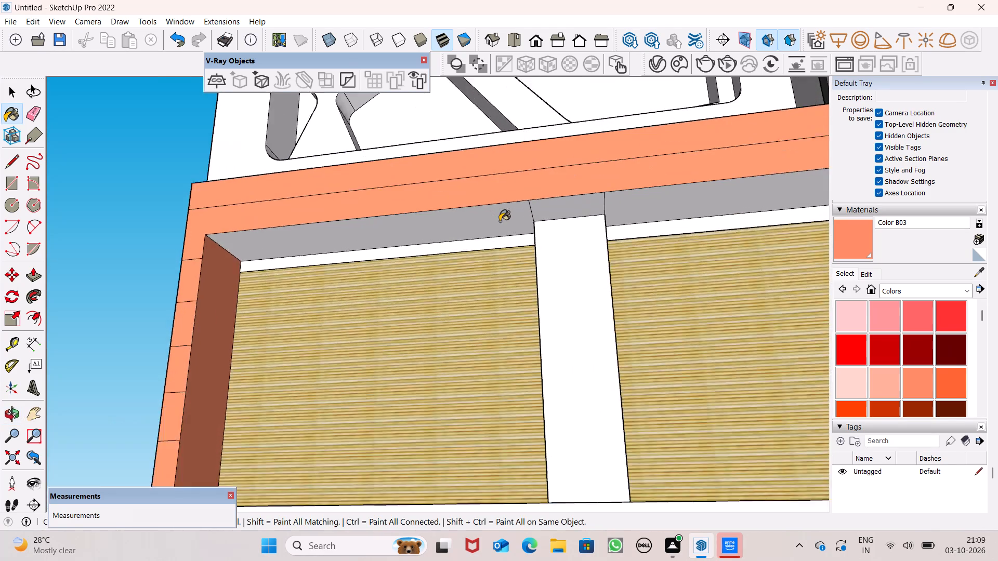
scroll(500, 221, "up", 4)
left_click(498, 223)
left_click(490, 247)
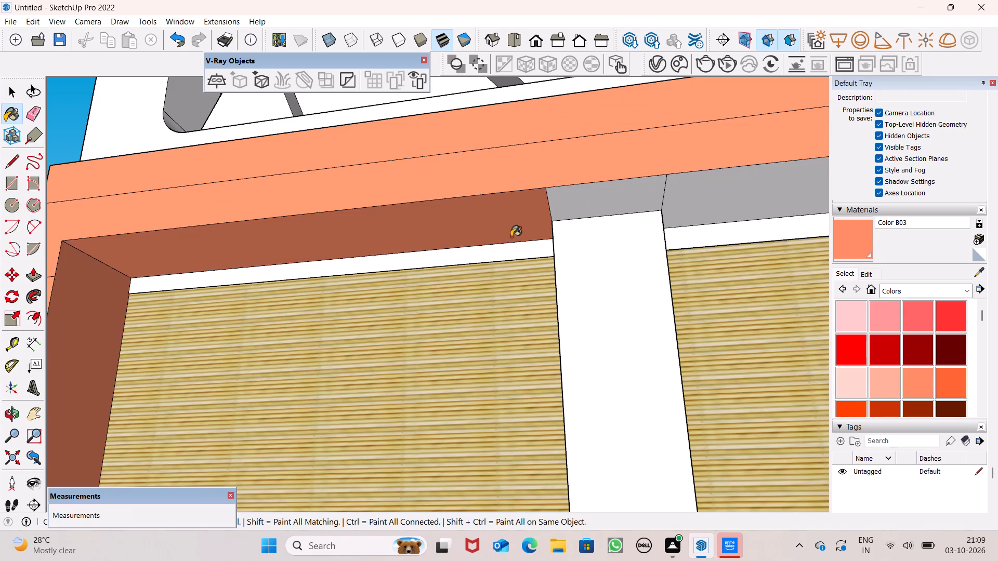
Paint the undersides over the pillar and right opening, the strip above the right shutter and the right pier's inner face with Color B03.
left_click(606, 188)
left_click(691, 219)
left_click(702, 235)
scroll(666, 241, "down", 8)
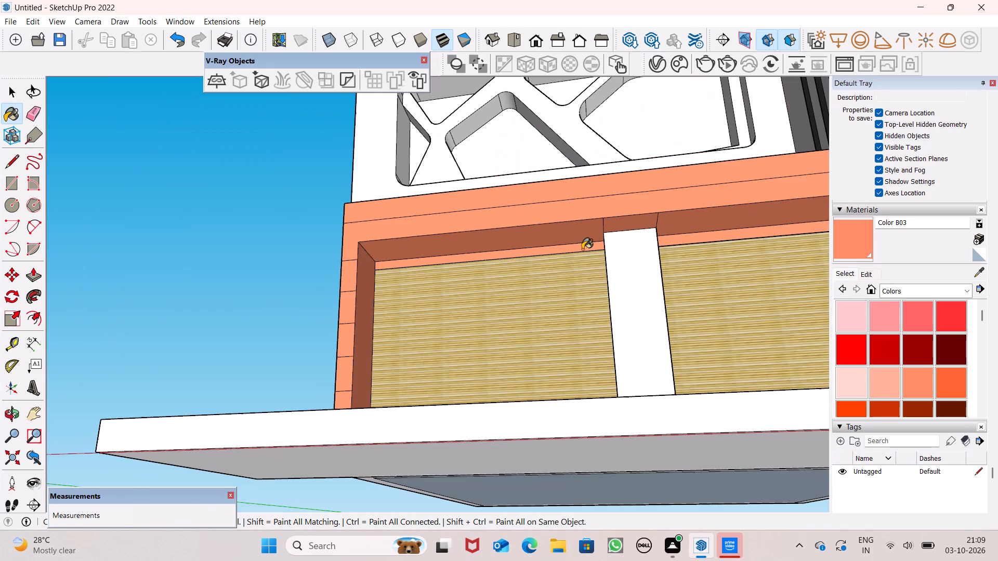
scroll(582, 249, "down", 8)
middle_click_drag(627, 284, 900, 311)
scroll(733, 305, "up", 7)
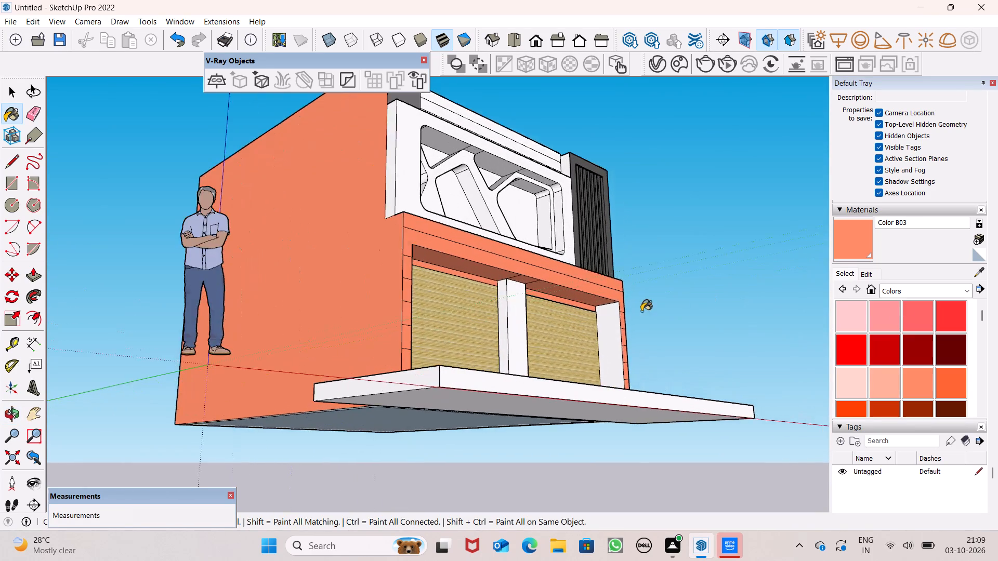
scroll(615, 313, "up", 8)
left_click(612, 339)
Paint the main roof surface and the three parapet bands above the lattice frame with Color B03.
scroll(640, 307, "down", 7)
scroll(708, 287, "down", 6)
middle_click_drag(690, 299, 628, 449)
scroll(600, 367, "down", 7)
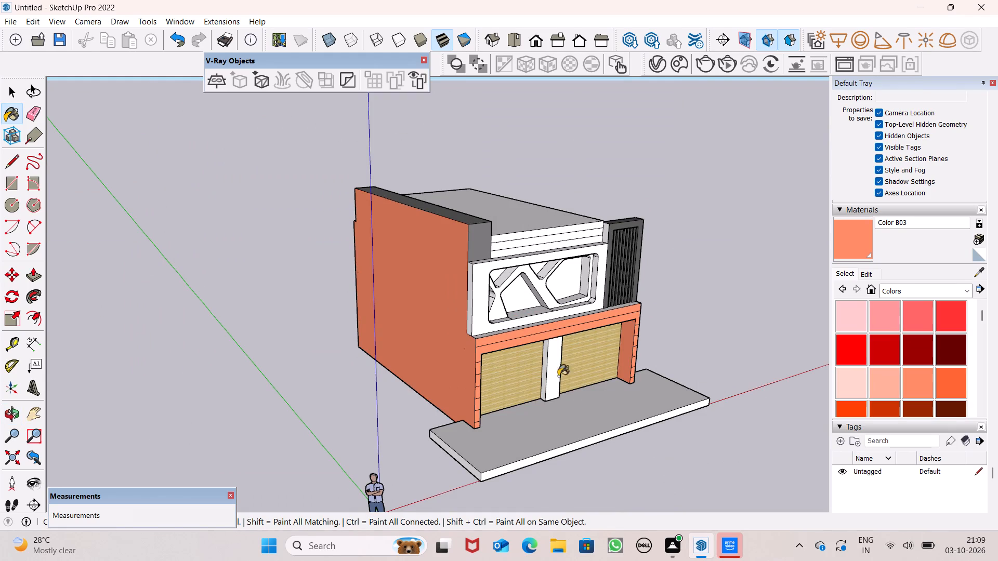
scroll(504, 336, "down", 4)
middle_click_drag(522, 319, 353, 386)
scroll(479, 288, "up", 8)
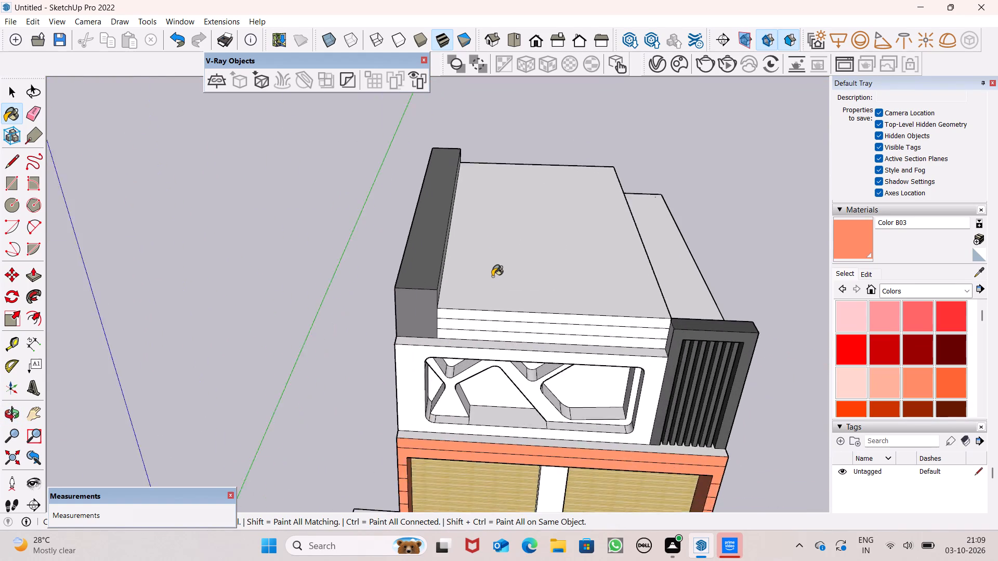
scroll(492, 276, "down", 1)
scroll(492, 276, "up", 2)
scroll(535, 317, "up", 4)
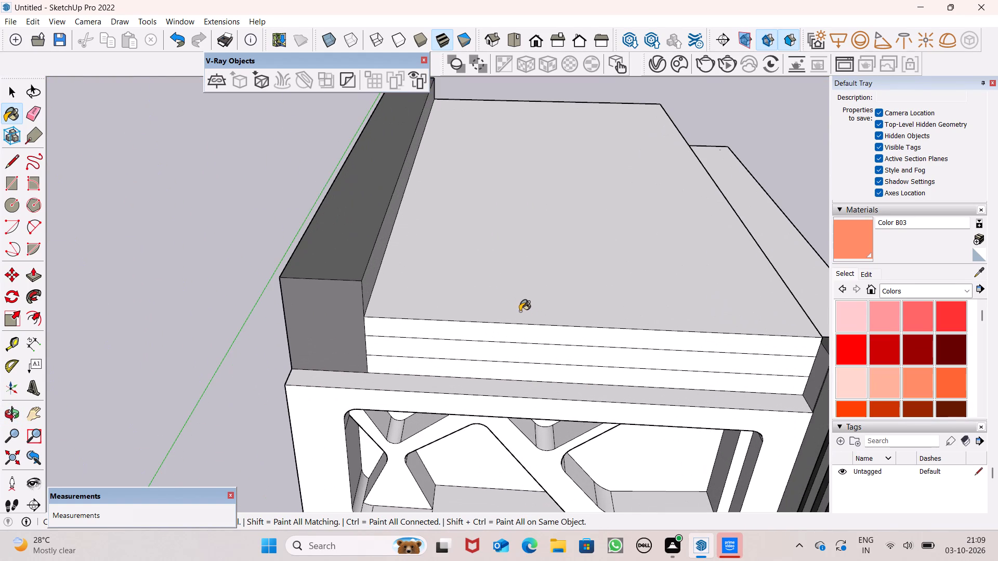
left_click(520, 311)
left_click(518, 342)
left_click(527, 337)
left_click(519, 354)
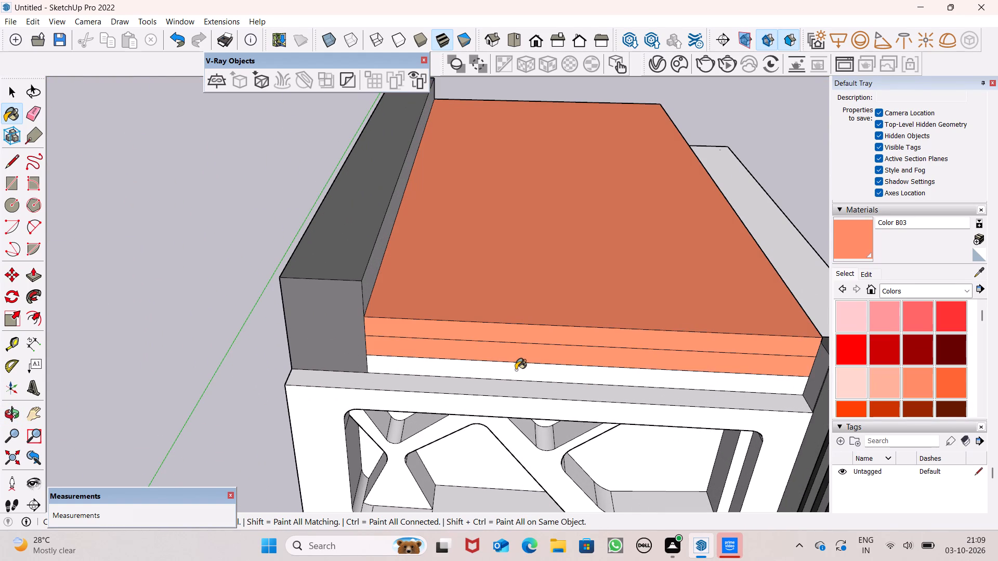
left_click(515, 370)
Paint the upper side wall, the narrow face beside the slatted frame and the lower roof ledge with Color B03.
scroll(516, 337, "down", 7)
middle_click_drag(548, 341, 268, 202)
scroll(465, 278, "up", 4)
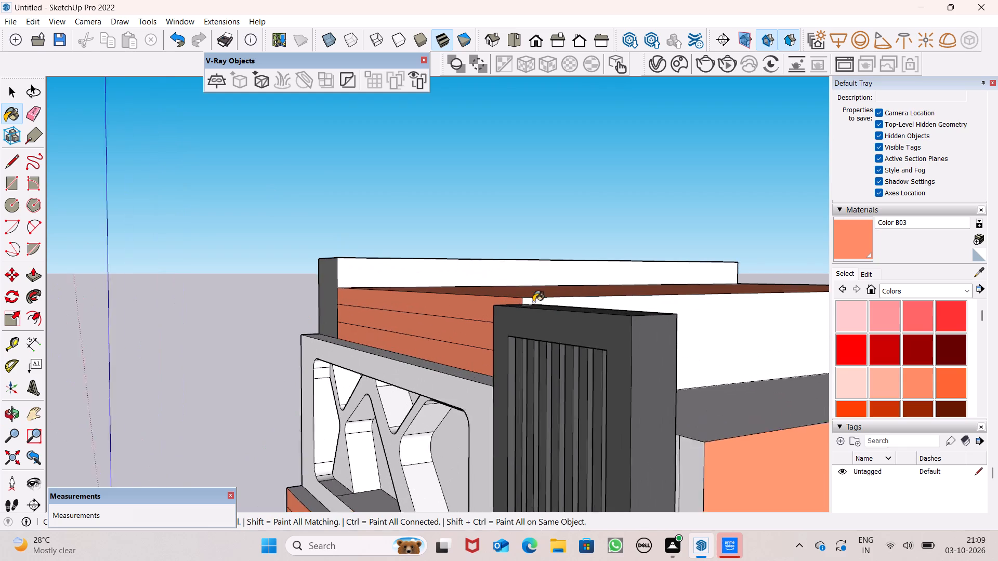
scroll(533, 302, "up", 1)
middle_click_drag(602, 311, 379, 411)
scroll(602, 311, "down", 1)
scroll(409, 407, "up", 6)
left_click(427, 390)
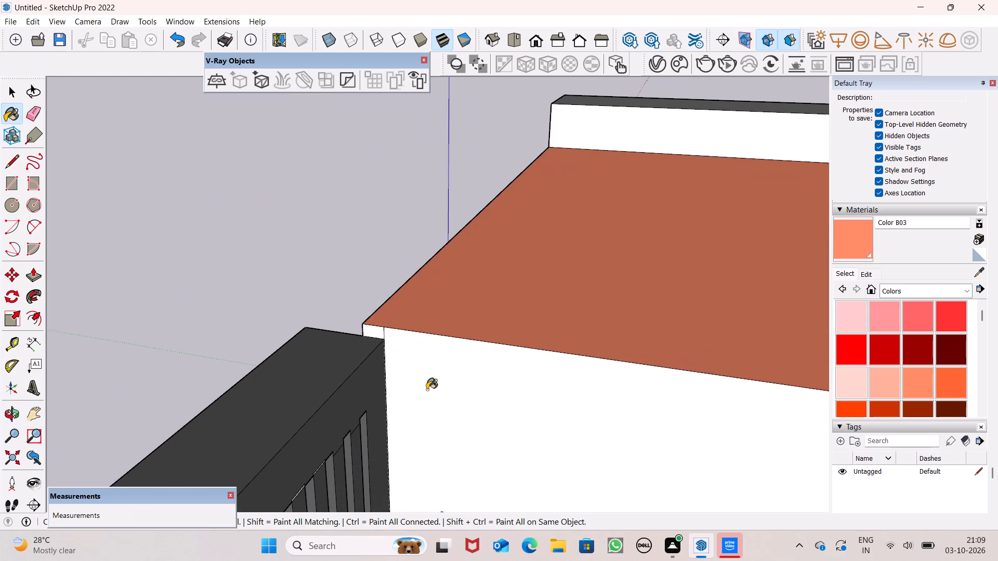
scroll(406, 344, "up", 6)
left_click(329, 313)
scroll(342, 310, "down", 7)
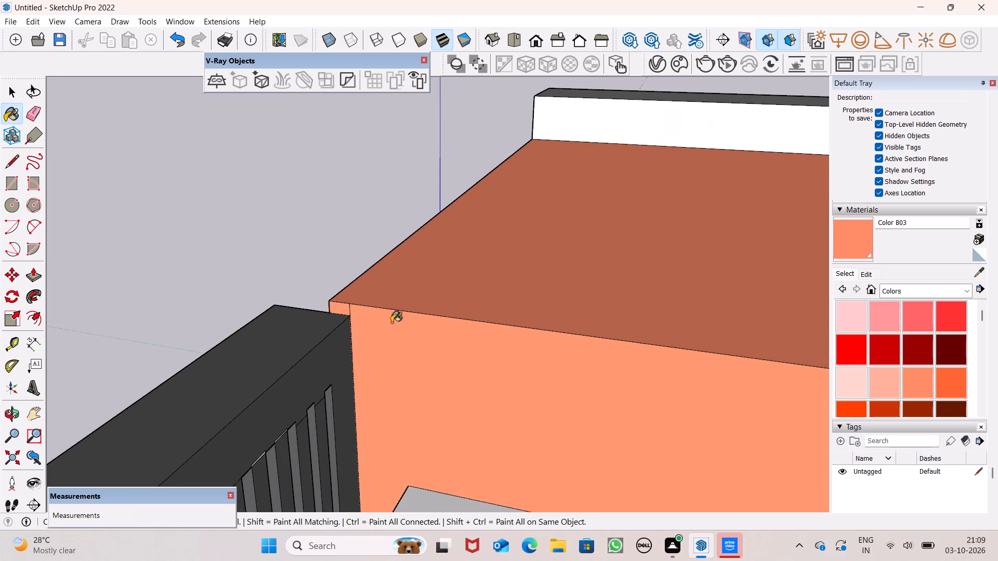
scroll(391, 323, "down", 18)
scroll(454, 289, "down", 1)
left_click(550, 345)
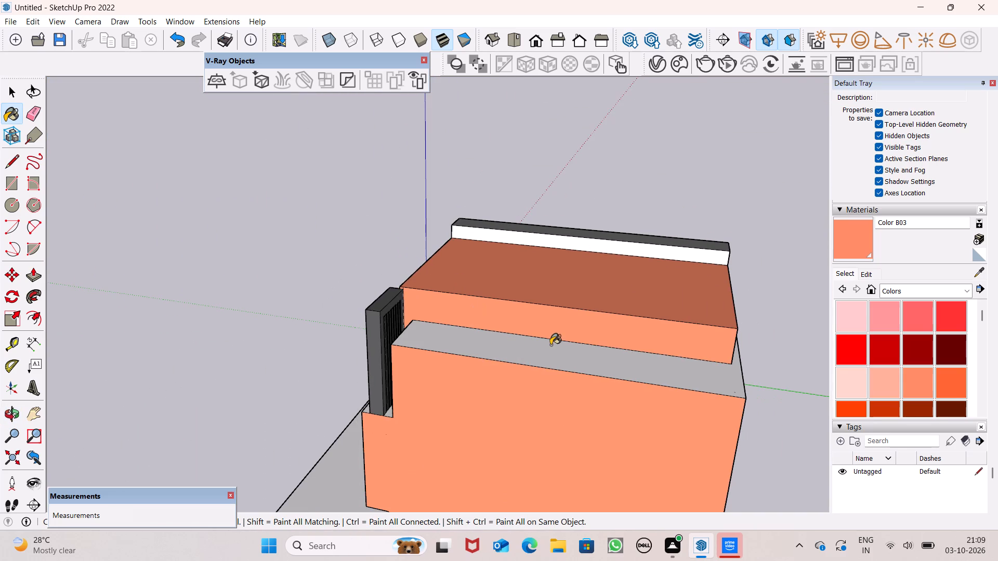
Paint the upper and lower rear walls of the building with Color B03.
scroll(548, 346, "down", 7)
middle_click_drag(623, 389, 305, 311)
scroll(432, 325, "up", 4)
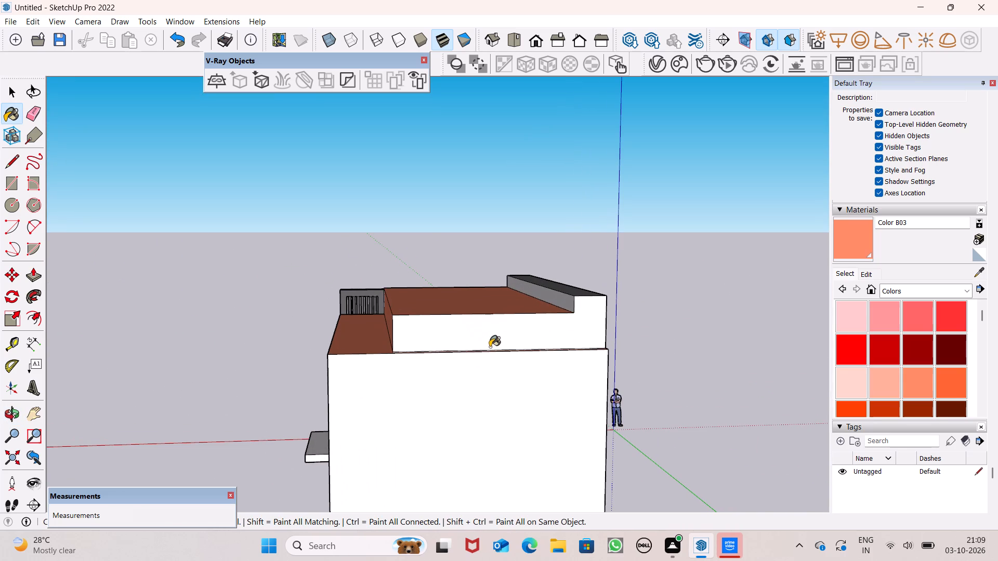
left_click(490, 347)
left_click(507, 385)
Paint the inner roof-side face of the grey parapet block along the roof edge with Color M05.
scroll(550, 263, "up", 8)
scroll(576, 365, "down", 8)
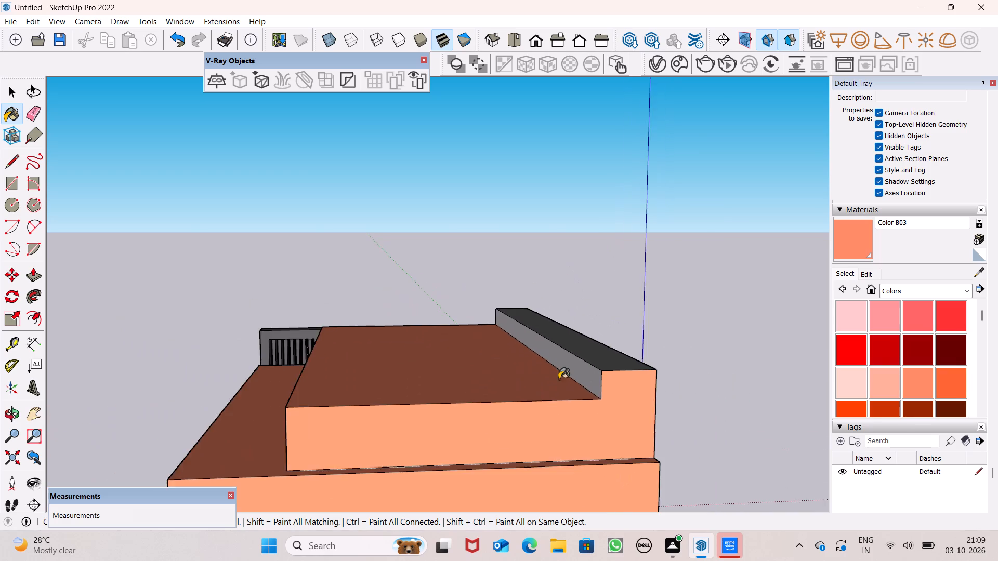
middle_click_drag(558, 393, 993, 389)
middle_click_drag(495, 385, 937, 455)
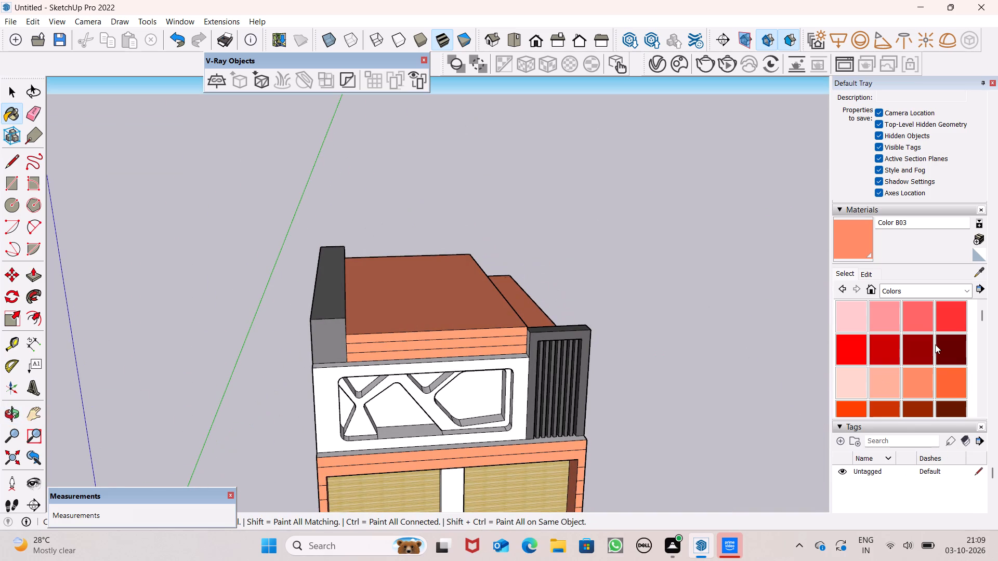
scroll(877, 378, "down", 19)
scroll(903, 309, "down", 8)
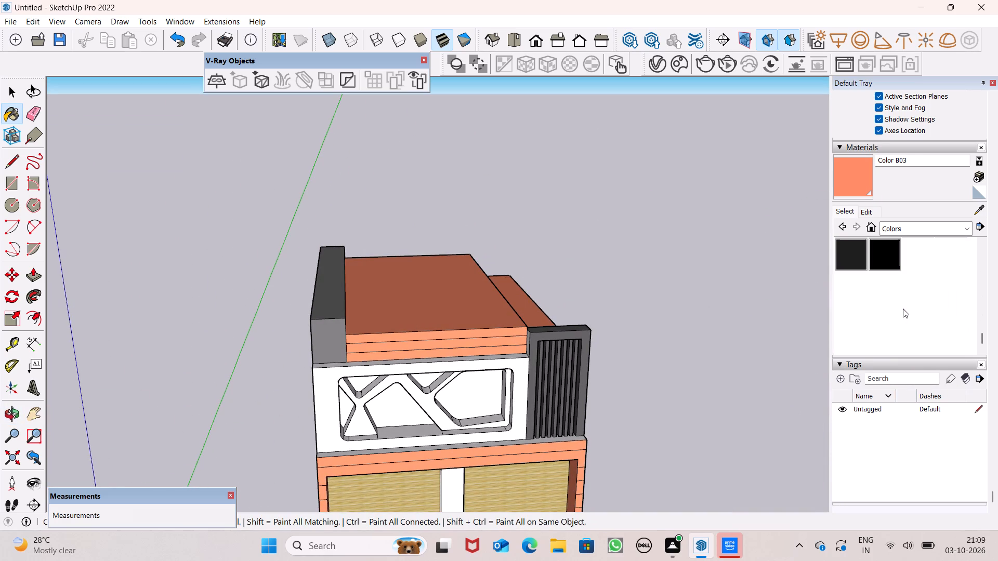
scroll(879, 289, "up", 2)
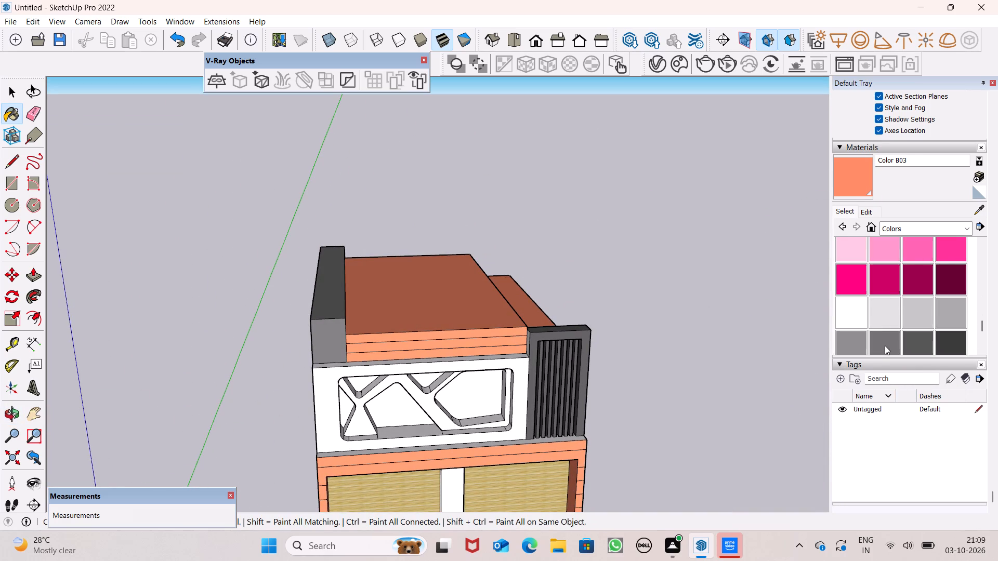
left_click(885, 345)
scroll(293, 302, "up", 3)
middle_click_drag(357, 327, 228, 344)
scroll(228, 344, "up", 1)
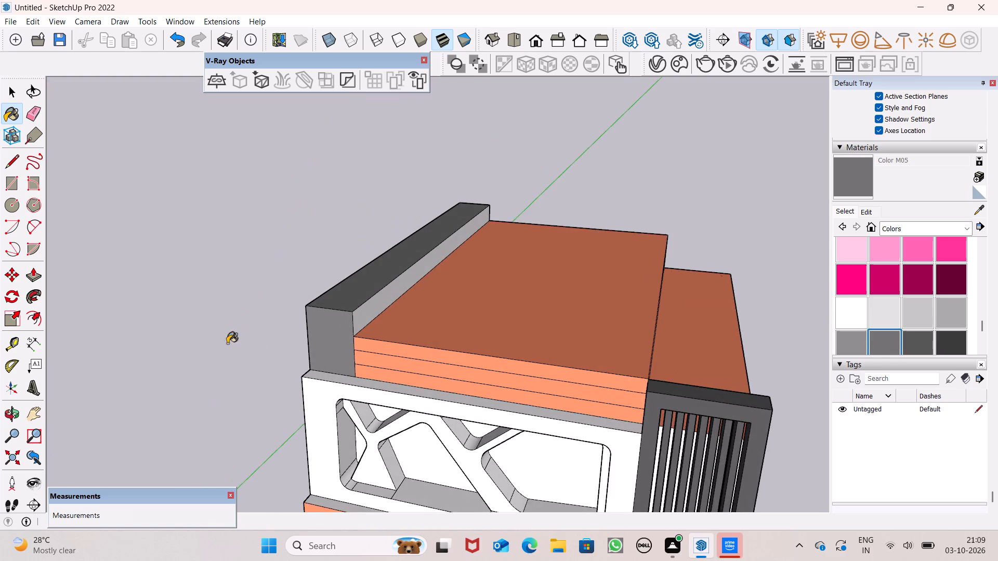
scroll(359, 307, "up", 5)
left_click(373, 317)
scroll(362, 294, "down", 8)
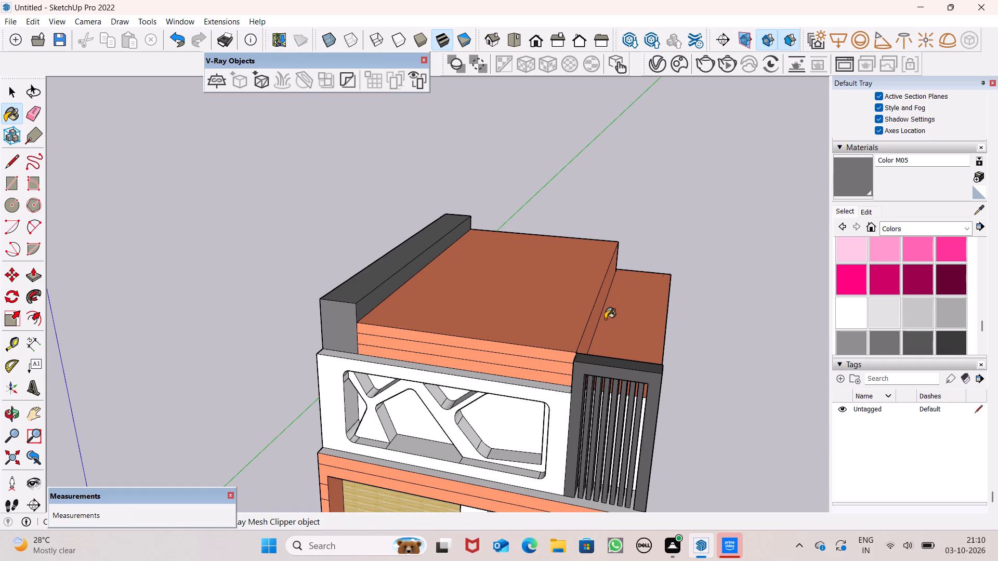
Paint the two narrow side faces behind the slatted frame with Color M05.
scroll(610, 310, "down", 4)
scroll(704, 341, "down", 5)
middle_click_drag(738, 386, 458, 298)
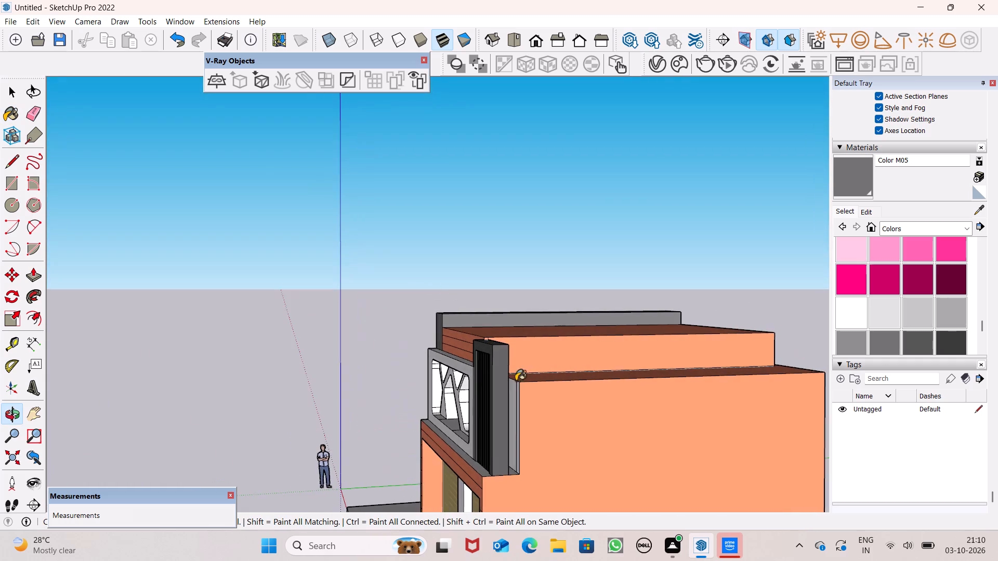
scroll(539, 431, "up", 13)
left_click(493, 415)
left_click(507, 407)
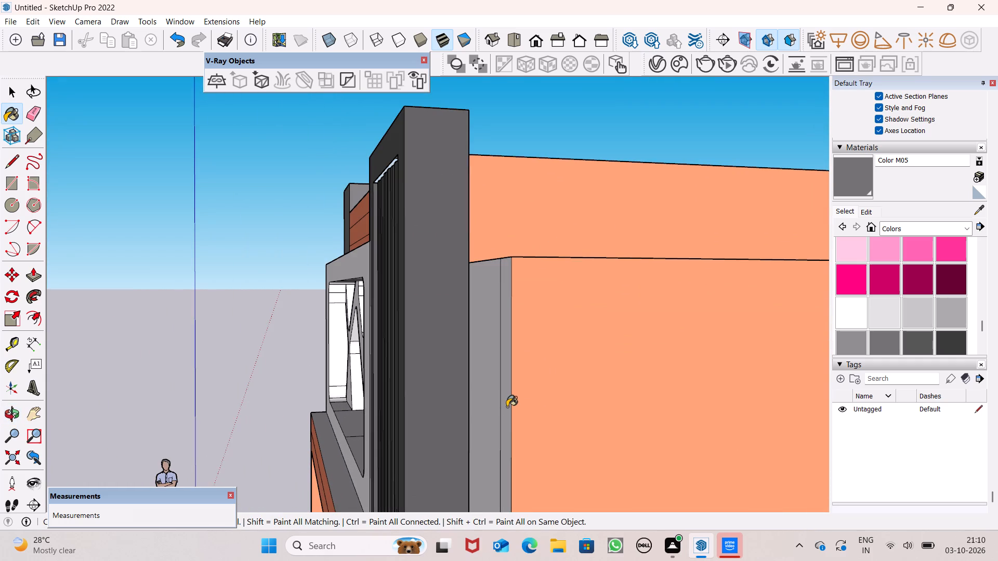
Repaint the two narrow side faces behind the slatted frame with Color B03.
scroll(514, 402, "down", 5)
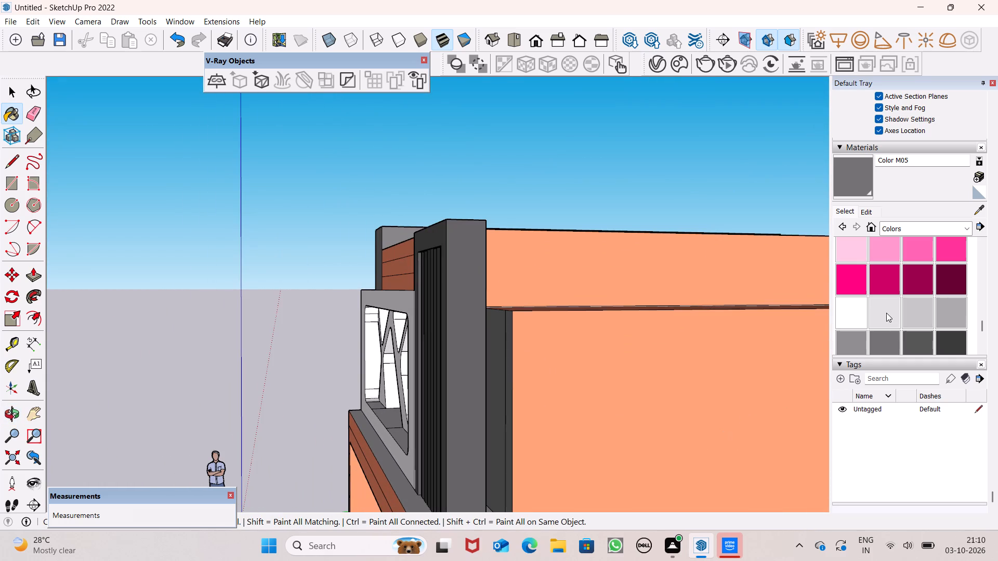
scroll(886, 312, "down", 5)
scroll(886, 312, "up", 4)
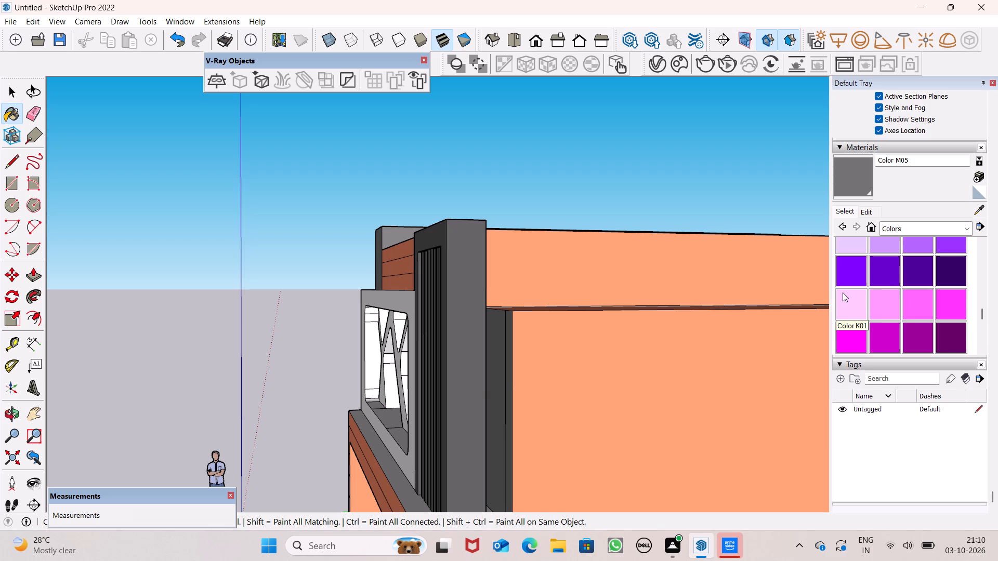
scroll(843, 292, "down", 1)
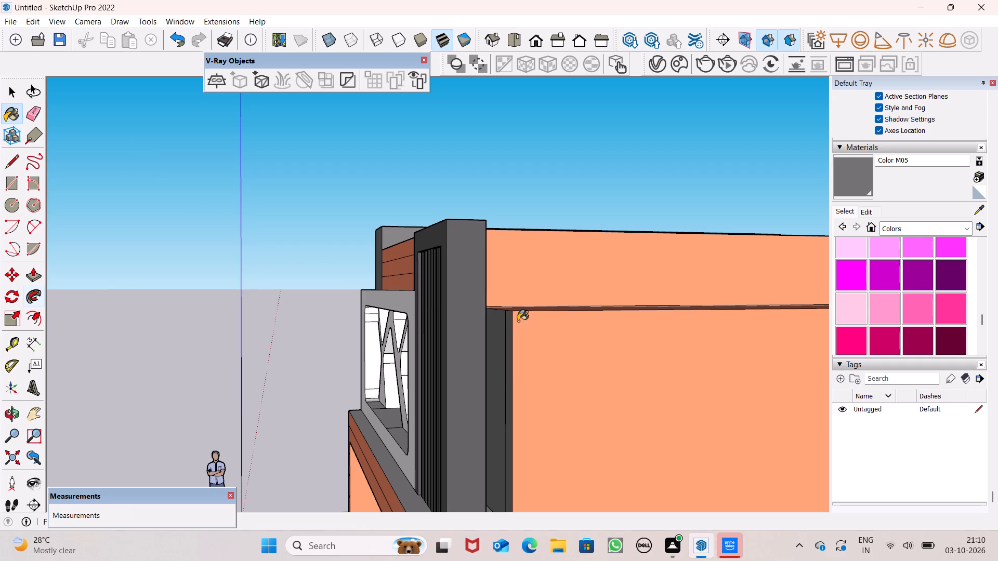
scroll(539, 320, "down", 9)
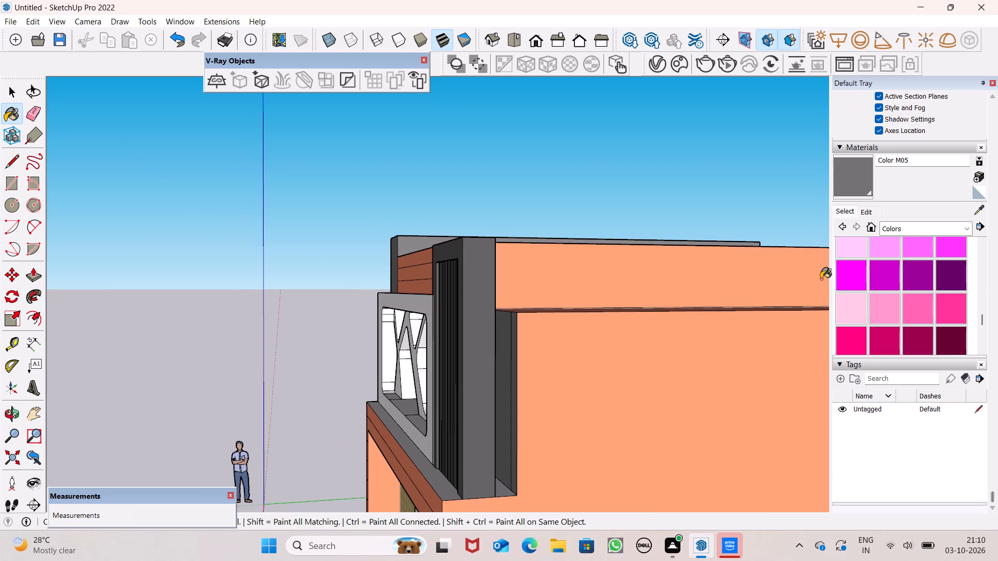
scroll(855, 308, "down", 5)
scroll(934, 308, "up", 11)
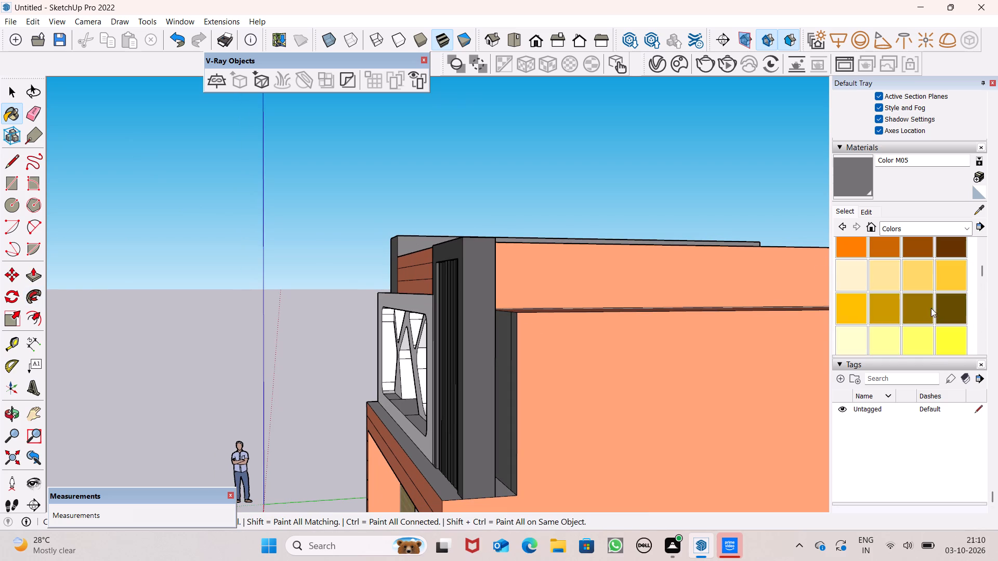
scroll(914, 305, "up", 2)
left_click(917, 270)
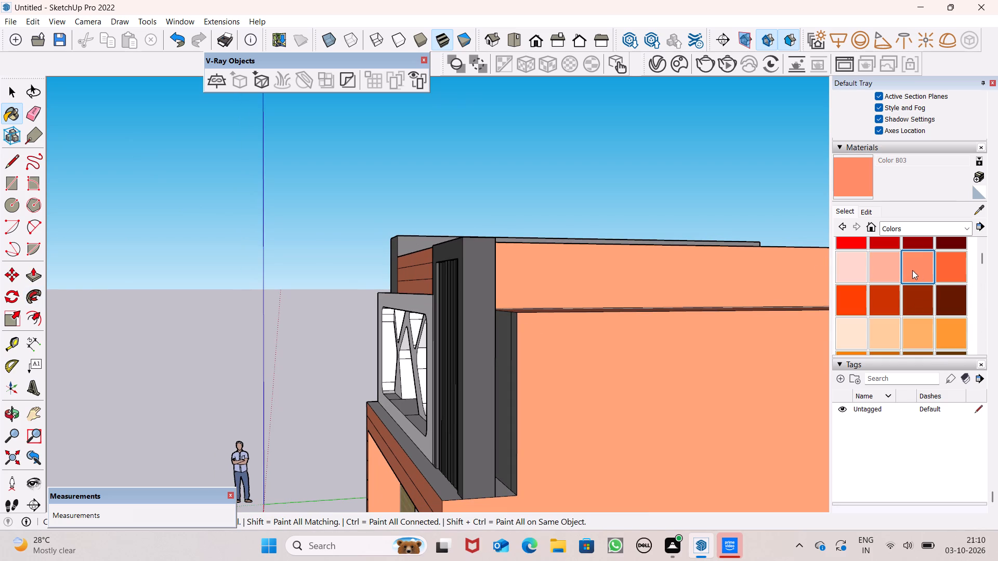
scroll(500, 332, "up", 6)
left_click_drag(502, 333, 512, 333)
left_click(533, 341)
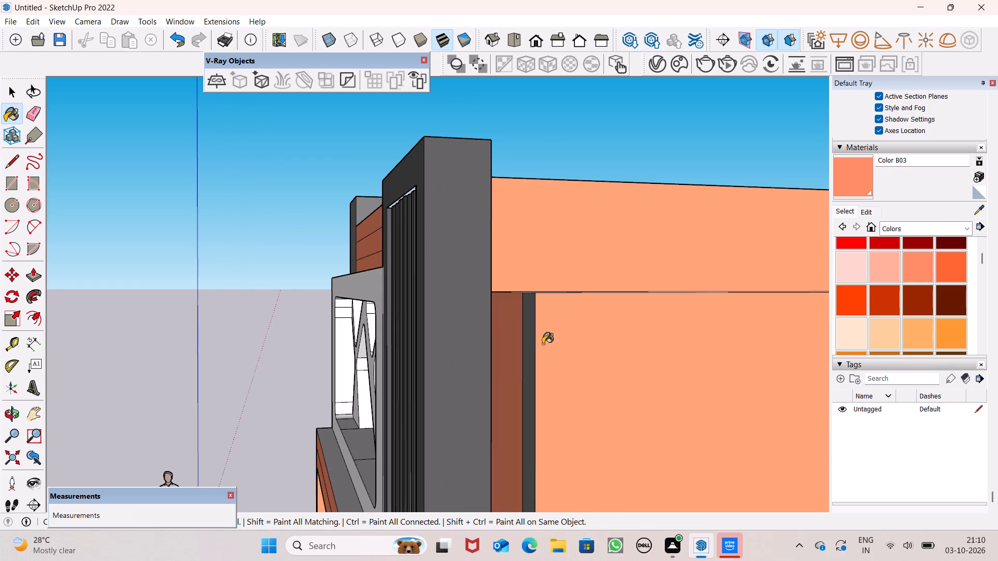
Examine the painted building from the front and check which facade areas are still uncoloured.
scroll(596, 376, "down", 4)
middle_click_drag(620, 396, 809, 410)
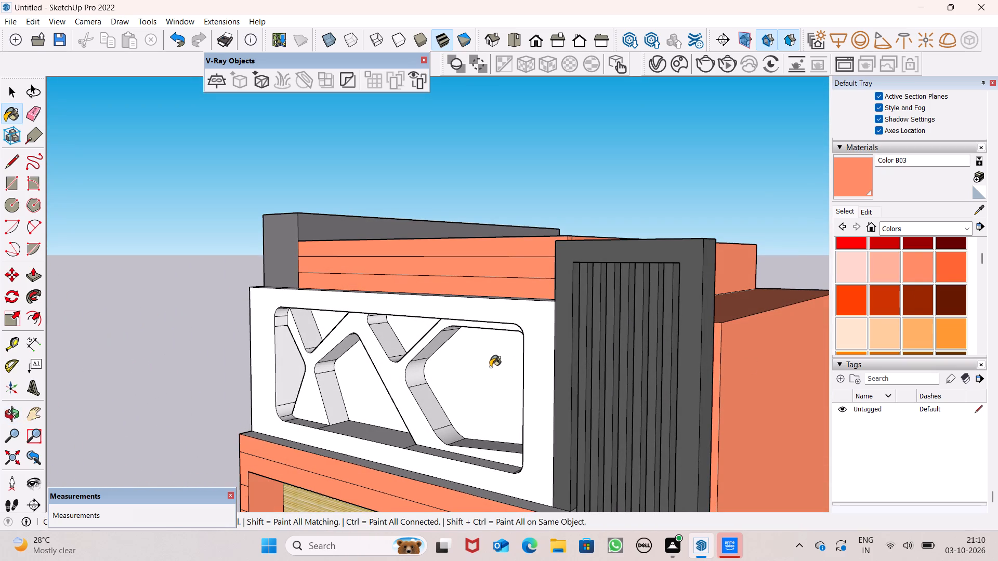
scroll(487, 365, "down", 2)
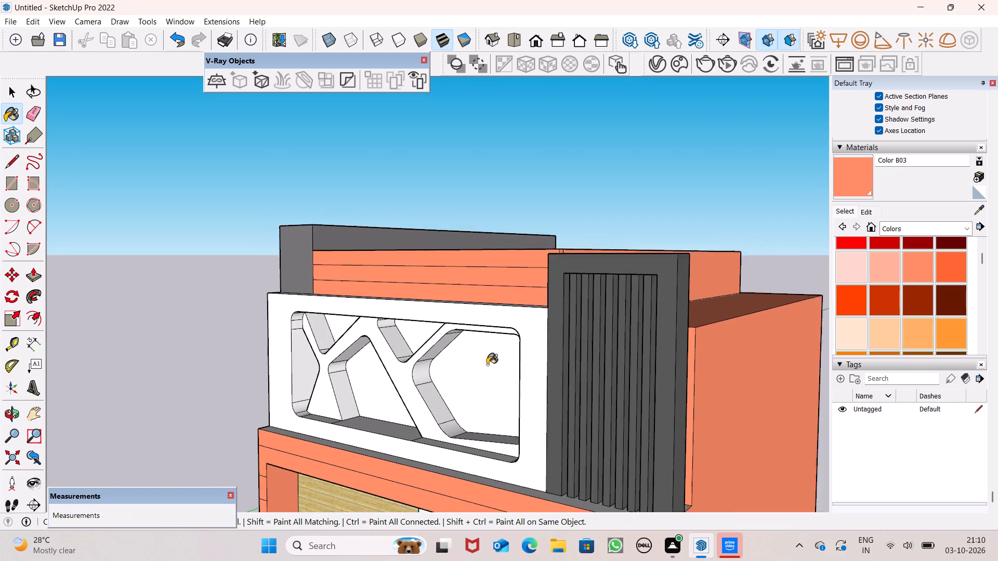
scroll(487, 365, "down", 1)
middle_click_drag(508, 375, 650, 453)
key("space")
scroll(430, 319, "down", 5)
middle_click_drag(496, 342, 547, 253)
scroll(547, 286, "down", 6)
middle_click_drag(538, 345, 550, 403)
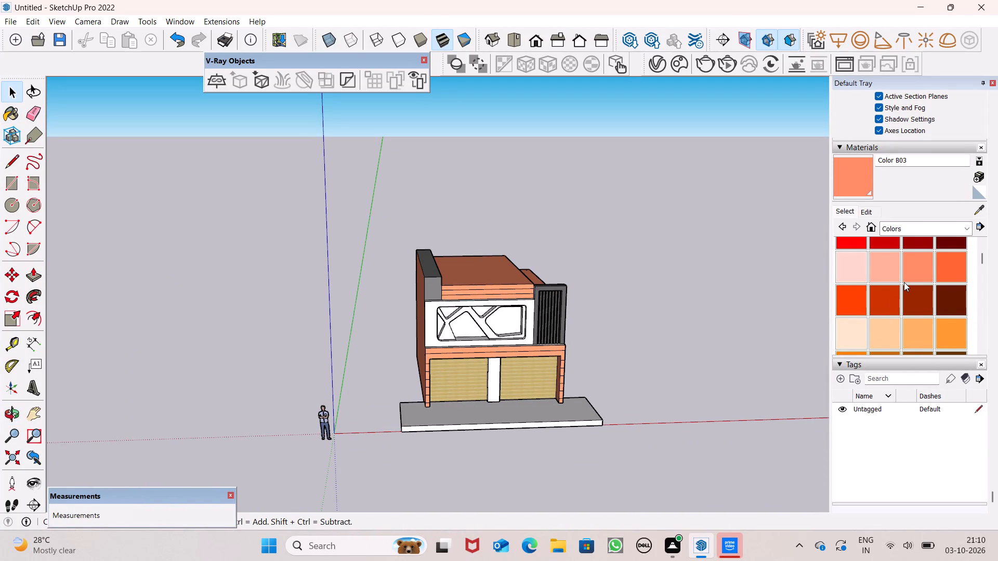
Paint the three panes nearest the grey parapet block behind the lattice with Translucent Glass Gray from the Glass and Mirrors collection.
left_click(973, 231)
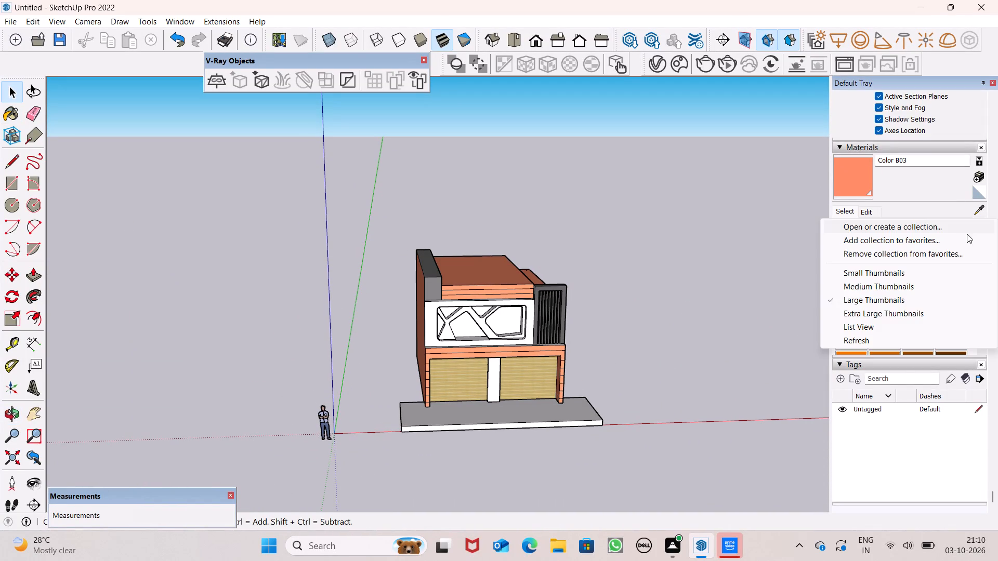
left_click(687, 313)
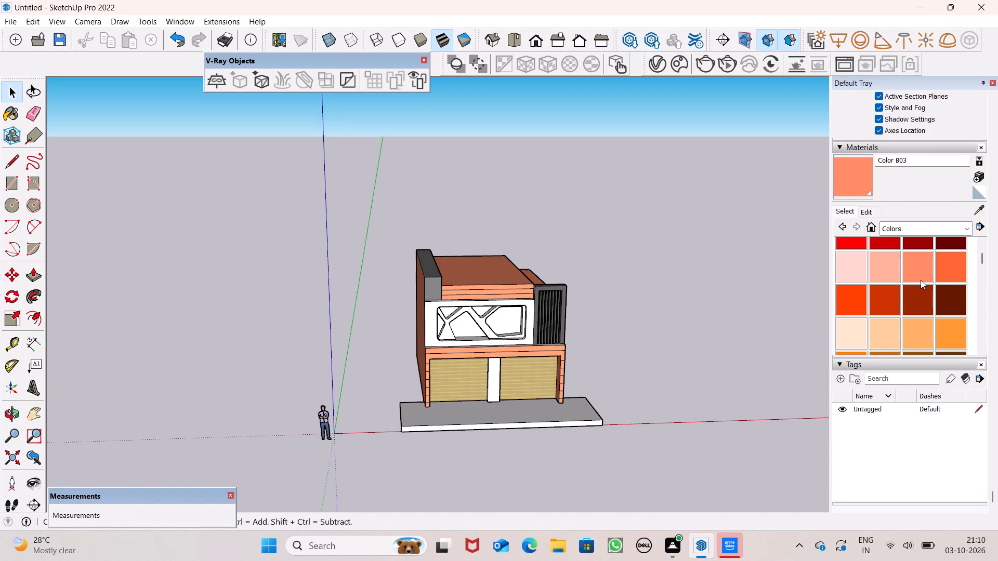
left_click(962, 230)
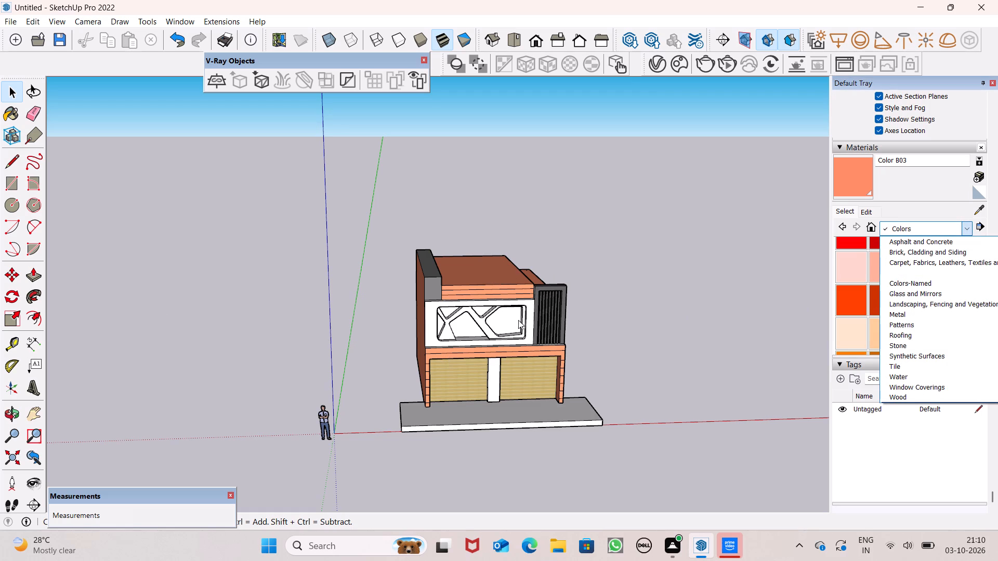
left_click(923, 292)
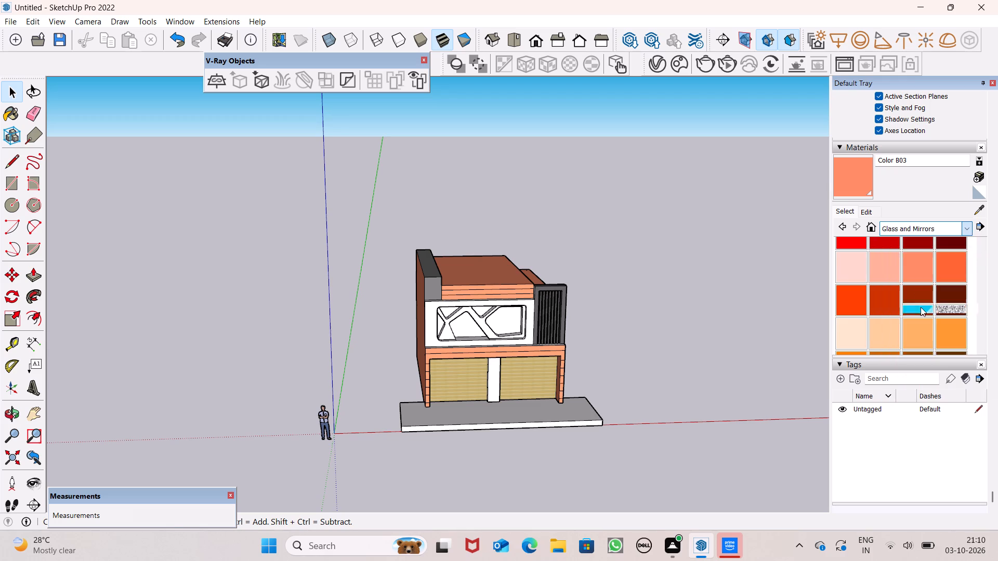
left_click(952, 279)
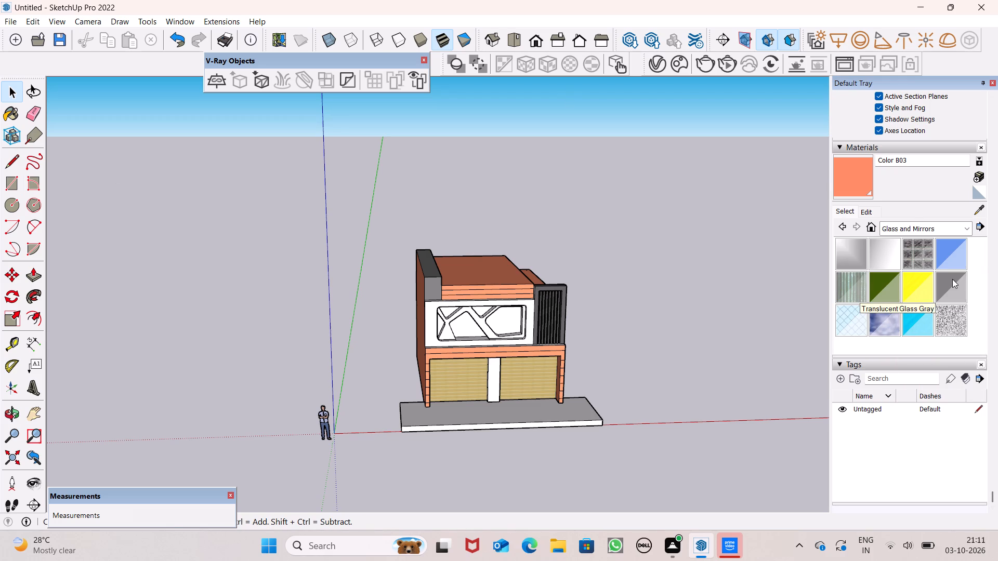
scroll(428, 288, "up", 6)
scroll(489, 345, "up", 9)
scroll(463, 331, "down", 1)
scroll(463, 331, "up", 3)
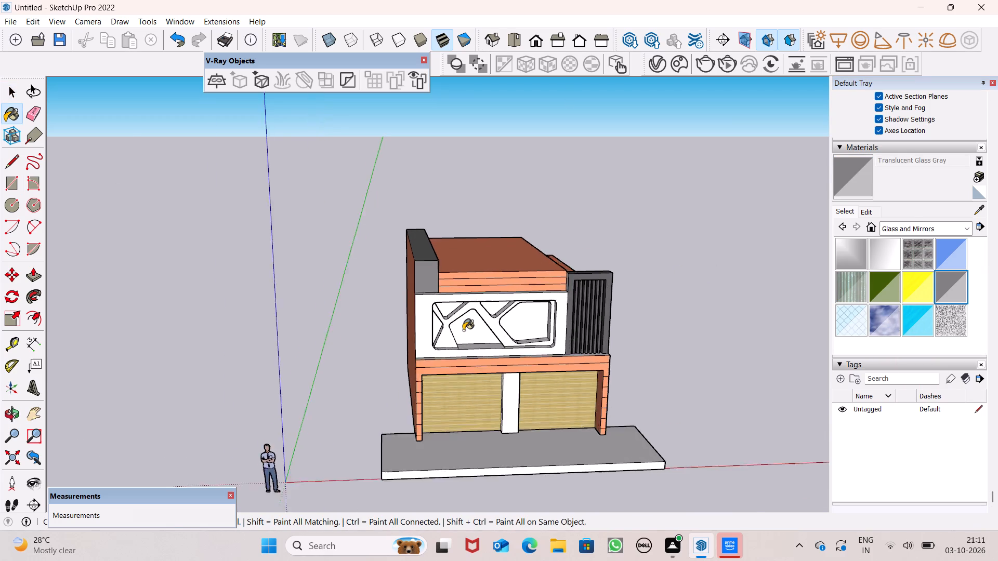
scroll(463, 330, "up", 4)
left_click(464, 330)
left_click(446, 293)
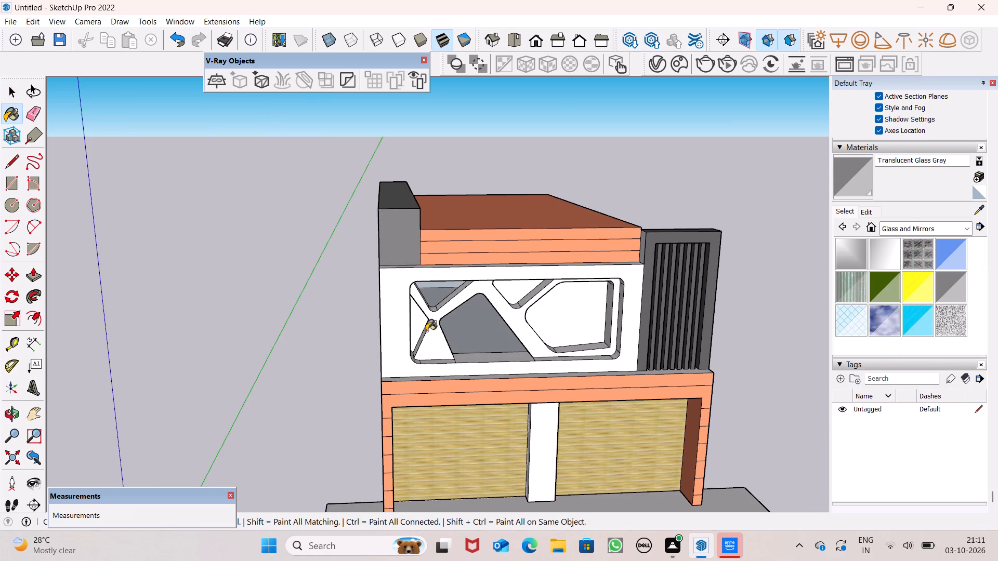
middle_click_drag(428, 332, 391, 251)
scroll(393, 298, "up", 8)
left_click(439, 313)
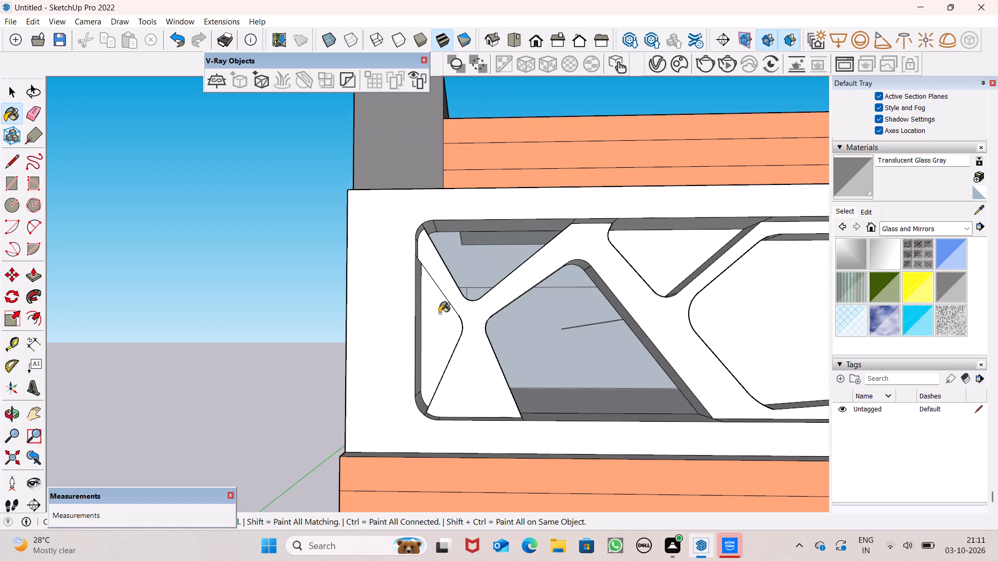
Paint the upper middle pane and the large pane nearest the slatted frame with Translucent Glass Gray.
scroll(577, 329, "down", 4)
middle_click_drag(588, 338, 584, 377)
left_click(641, 293)
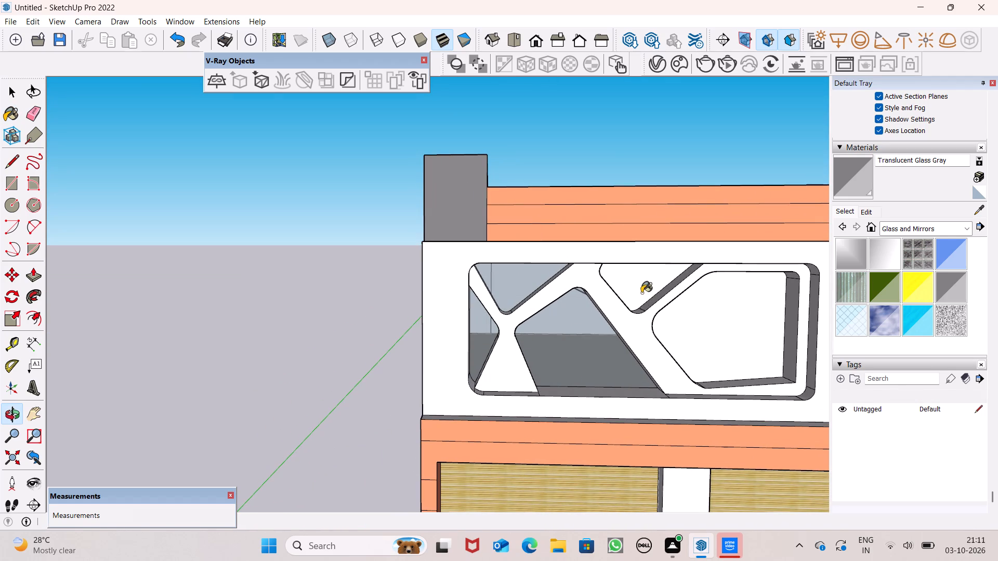
left_click(761, 347)
Paint the outer border of the lattice frame with Color B02 from the Colors collection.
scroll(595, 326, "down", 5)
middle_click_drag(637, 346, 642, 392)
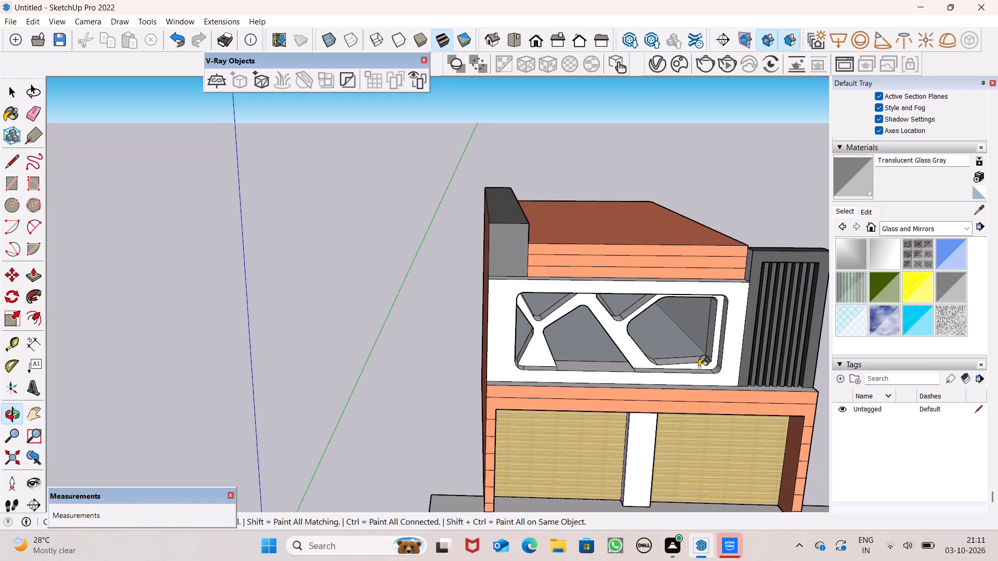
scroll(687, 335, "down", 6)
scroll(726, 354, "down", 3)
middle_click_drag(721, 369, 631, 331)
scroll(505, 325, "down", 1)
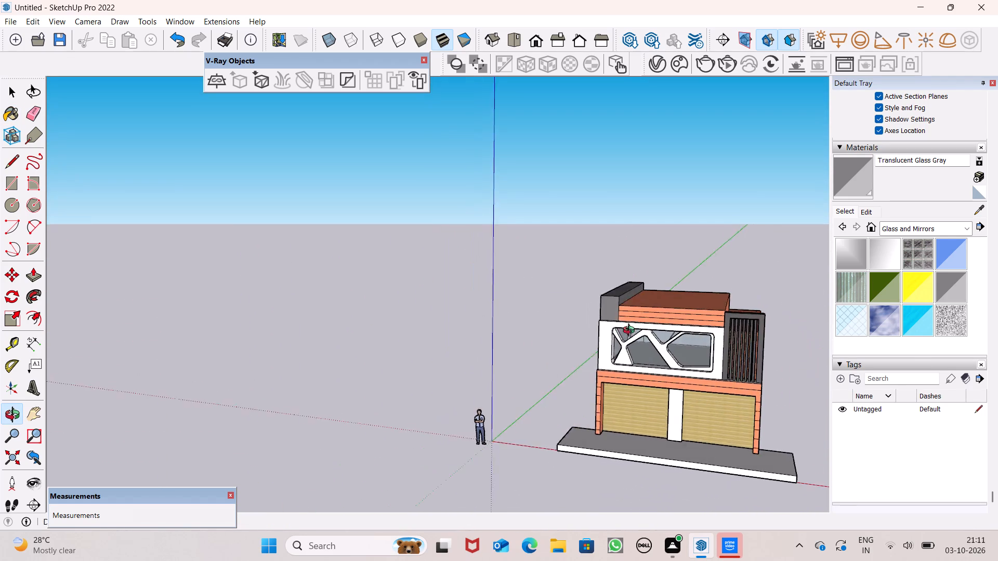
middle_click_drag(631, 331, 656, 329)
left_click(964, 229)
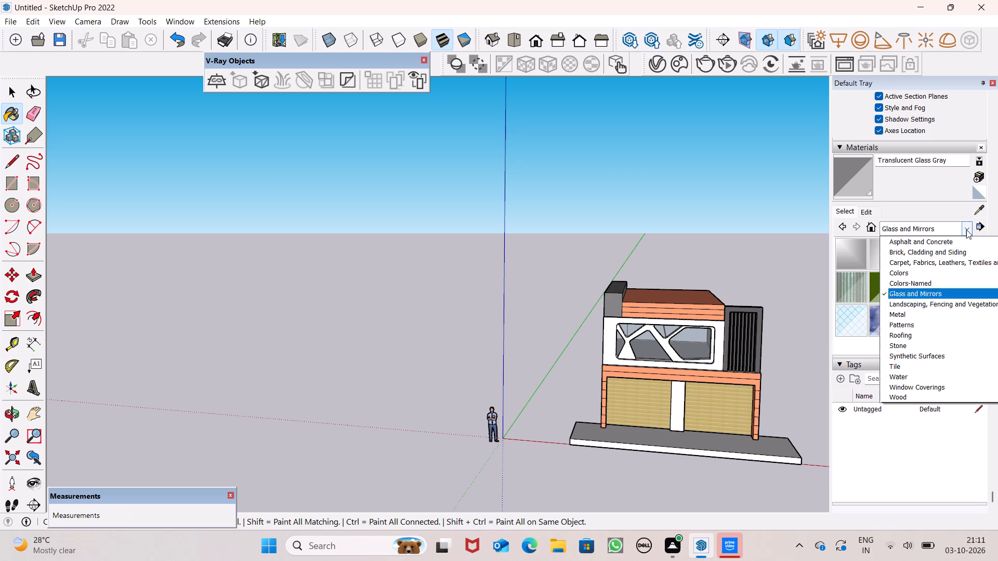
left_click(931, 275)
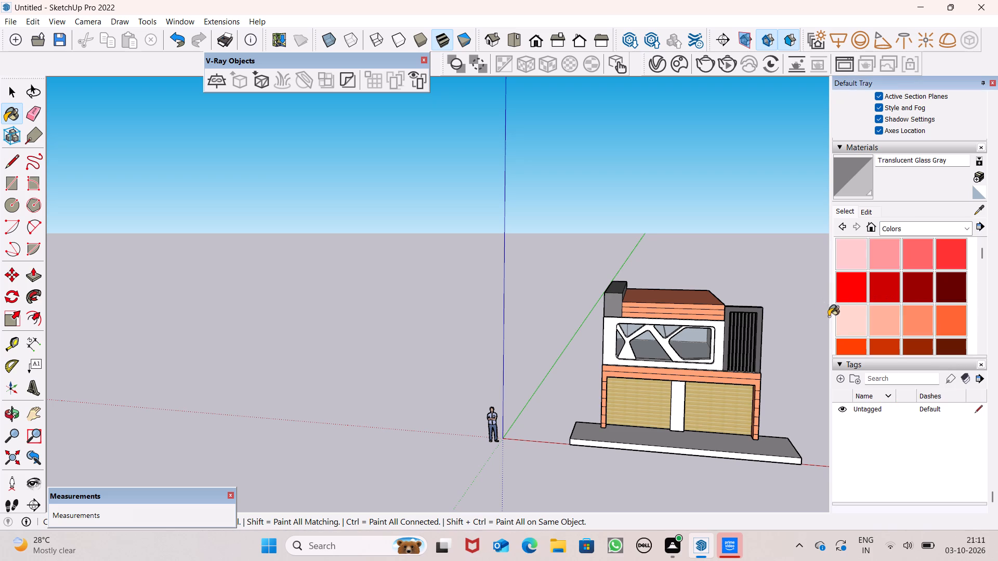
left_click(886, 315)
scroll(716, 370, "up", 4)
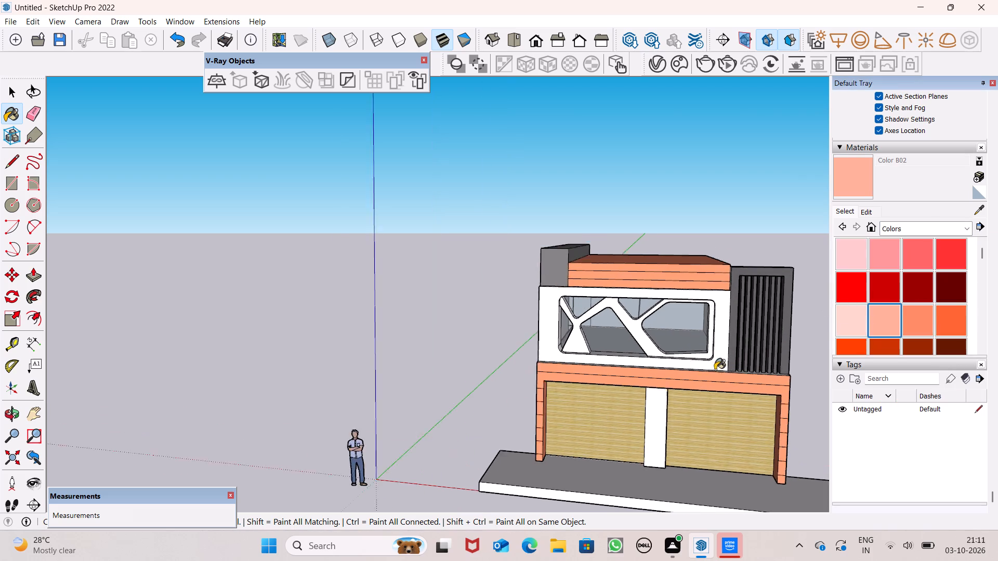
scroll(715, 370, "up", 2)
left_click(721, 355)
Paint the pillar between the two shutters and the diagonal lattice bars with Color B02.
scroll(708, 357, "up", 1)
left_click(643, 438)
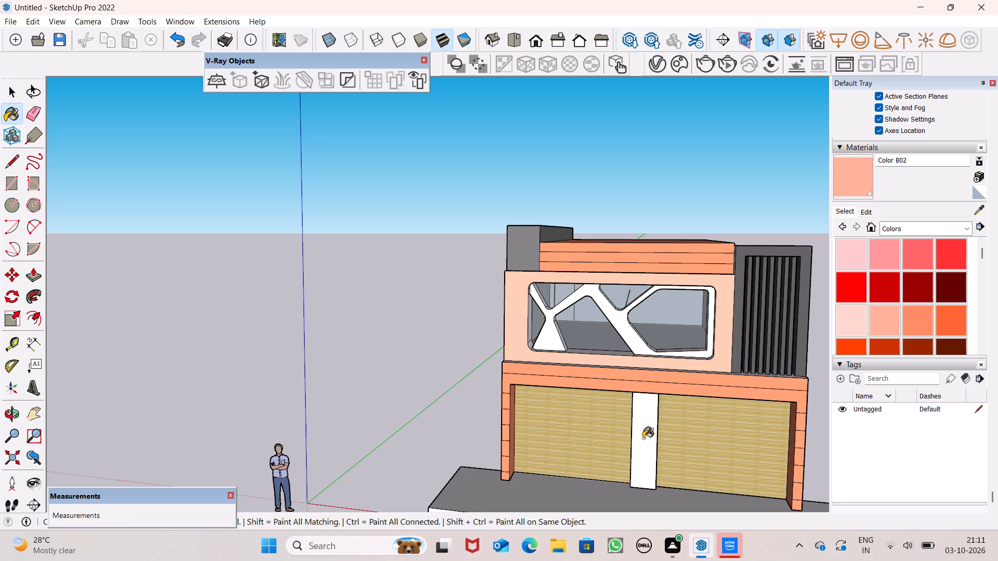
scroll(651, 336, "up", 2)
left_click(624, 331)
scroll(643, 329, "down", 7)
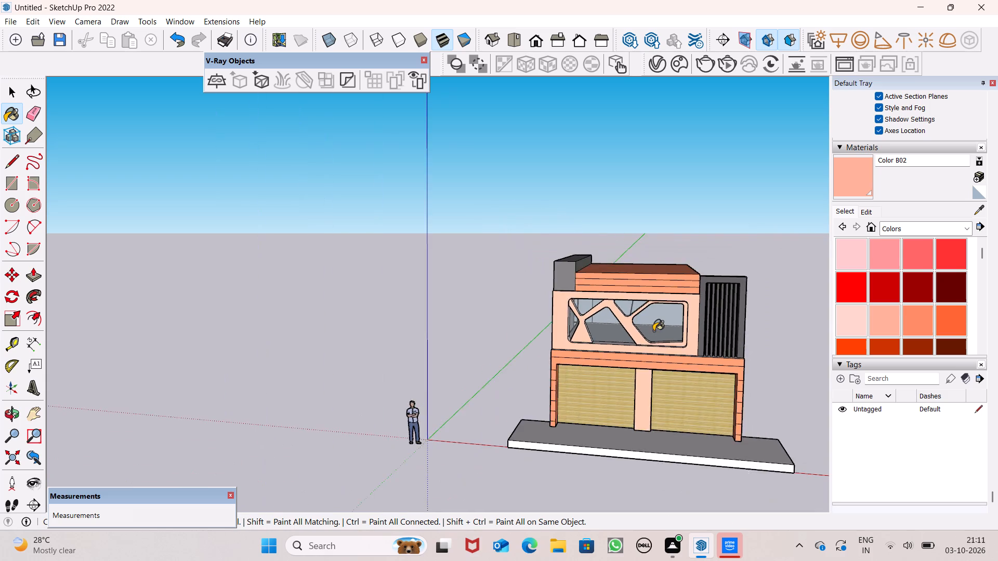
Paint the ground slab in front of the shutters with Color B02 from the Colors collection.
scroll(654, 331, "down", 3)
scroll(667, 346, "up", 1)
scroll(674, 307, "down", 6)
middle_click_drag(658, 366, 807, 388)
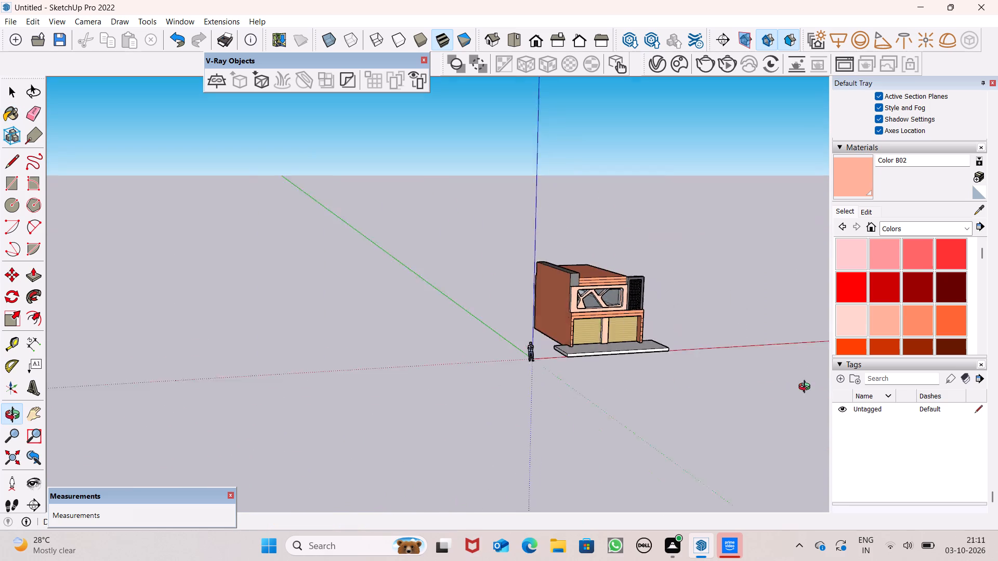
middle_click_drag(807, 388, 801, 370)
scroll(606, 364, "up", 7)
middle_click_drag(603, 352, 380, 413)
scroll(428, 388, "up", 6)
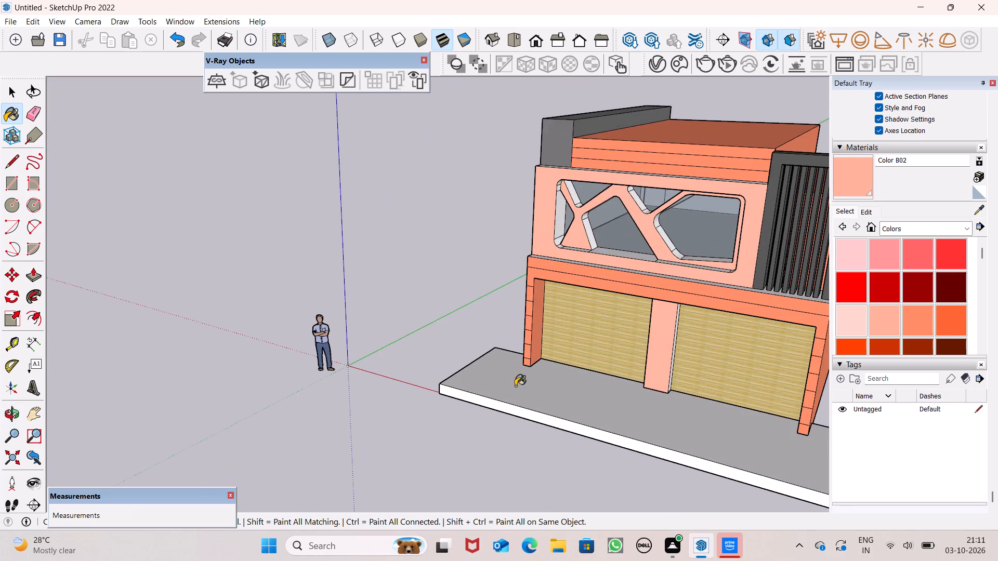
left_click(524, 386)
scroll(496, 368, "down", 12)
middle_click_drag(525, 404, 610, 277)
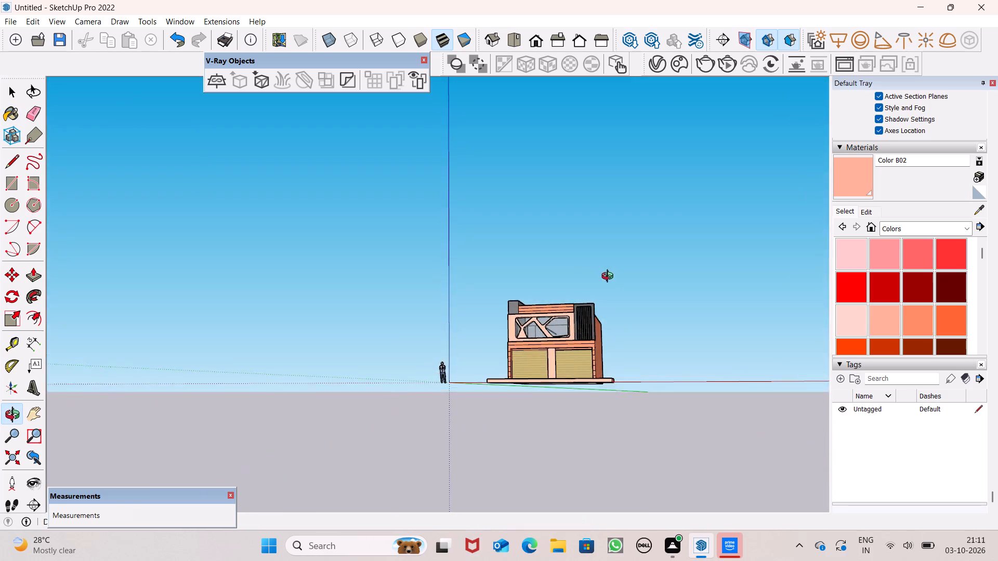
middle_click_drag(610, 277, 655, 400)
key("space")
scroll(674, 368, "up", 8)
scroll(593, 343, "up", 5)
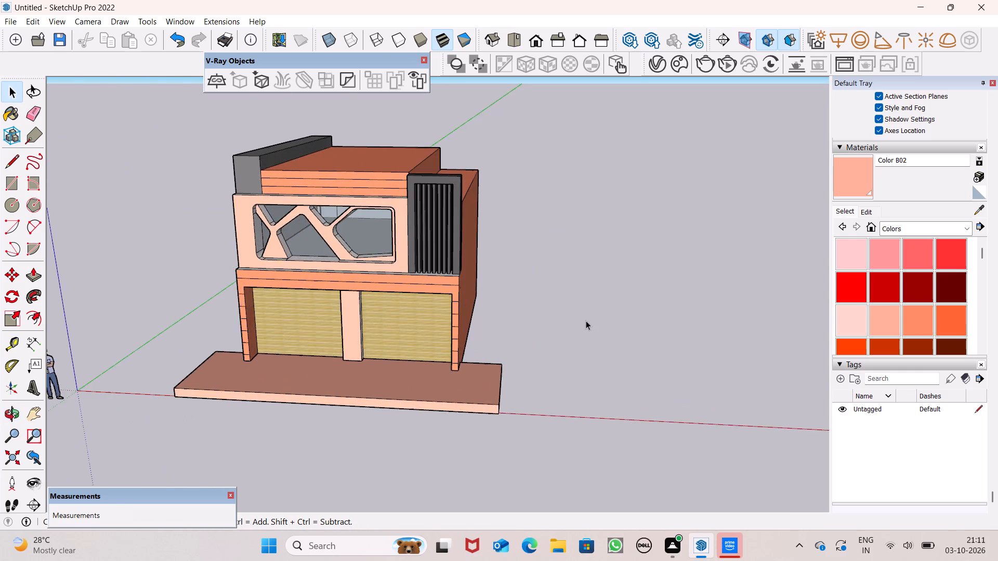
Paint the lower inner faces of the lattice's large opening and middle opening with Color B02.
scroll(584, 310, "down", 6)
scroll(449, 280, "up", 13)
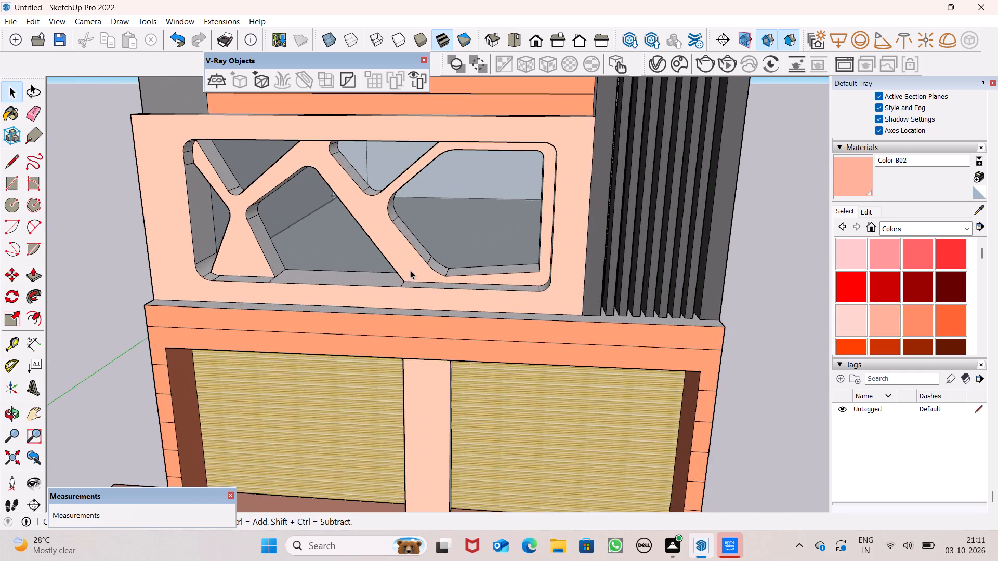
middle_click_drag(410, 270, 398, 370)
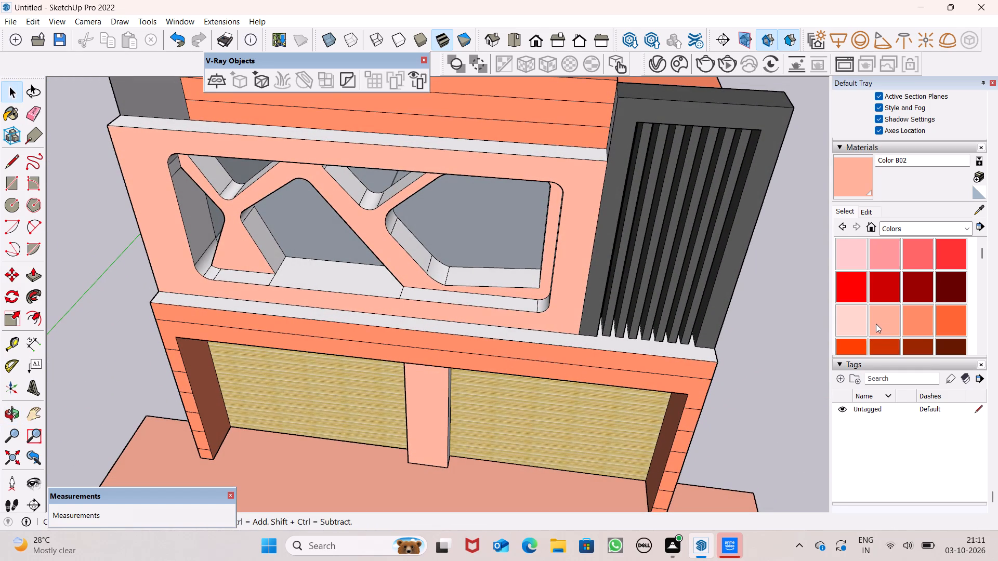
left_click(876, 323)
left_click(437, 277)
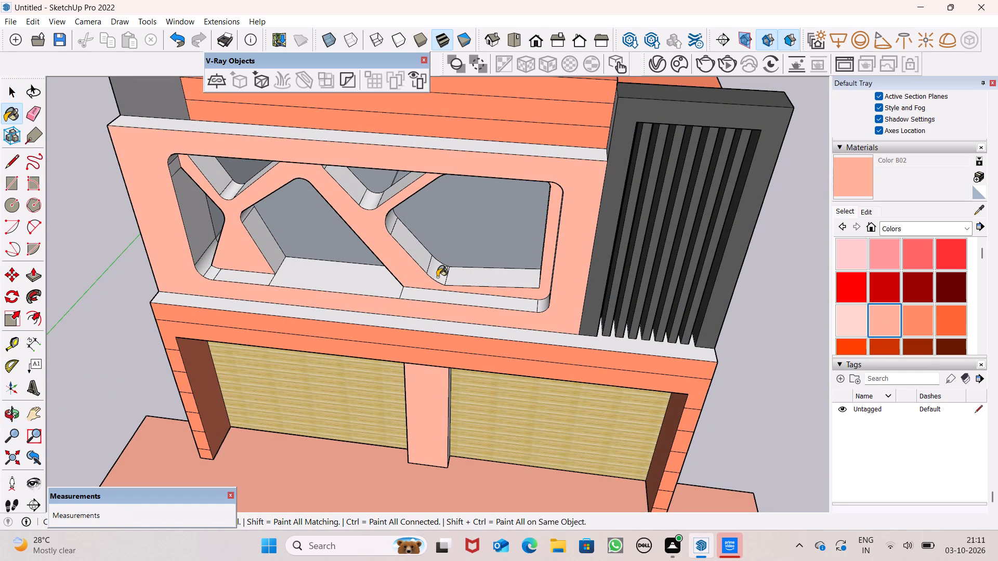
left_click(405, 252)
left_click(477, 280)
left_click(373, 279)
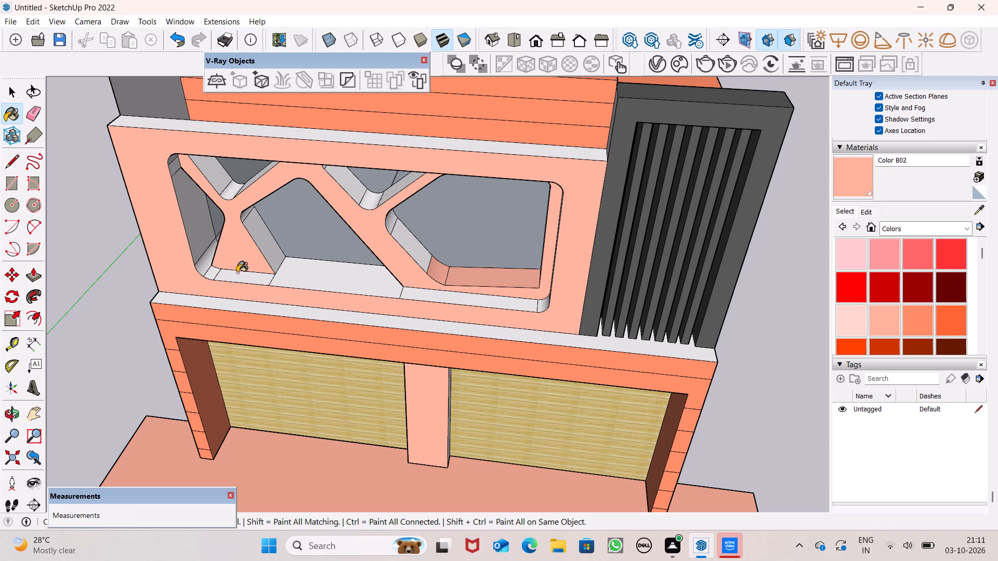
Paint the visible inner faces of the openings nearest the grey parapet block and the middle opening's slanted side with Color B02.
left_click(230, 274)
left_click(201, 216)
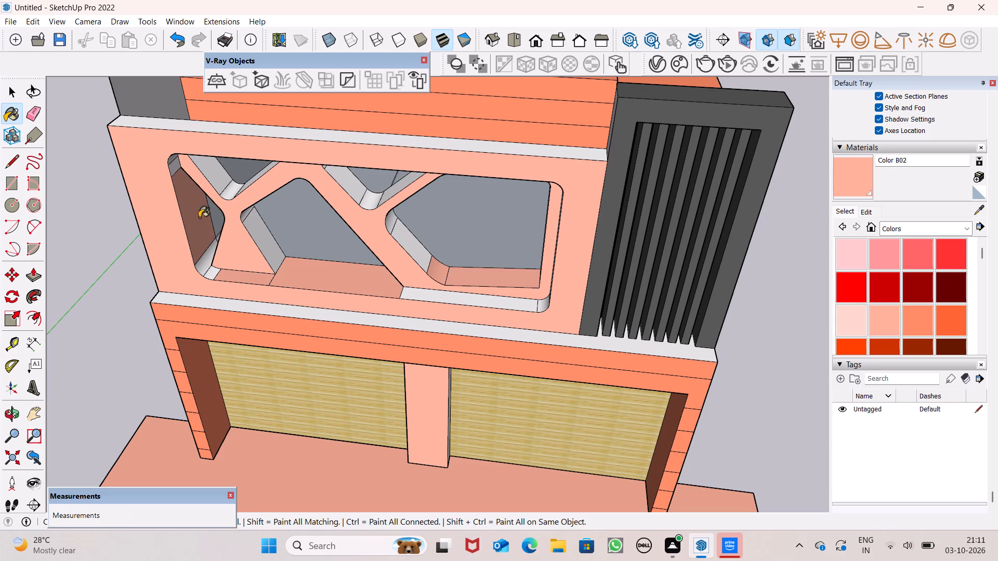
left_click(209, 260)
left_click(211, 270)
left_click(262, 236)
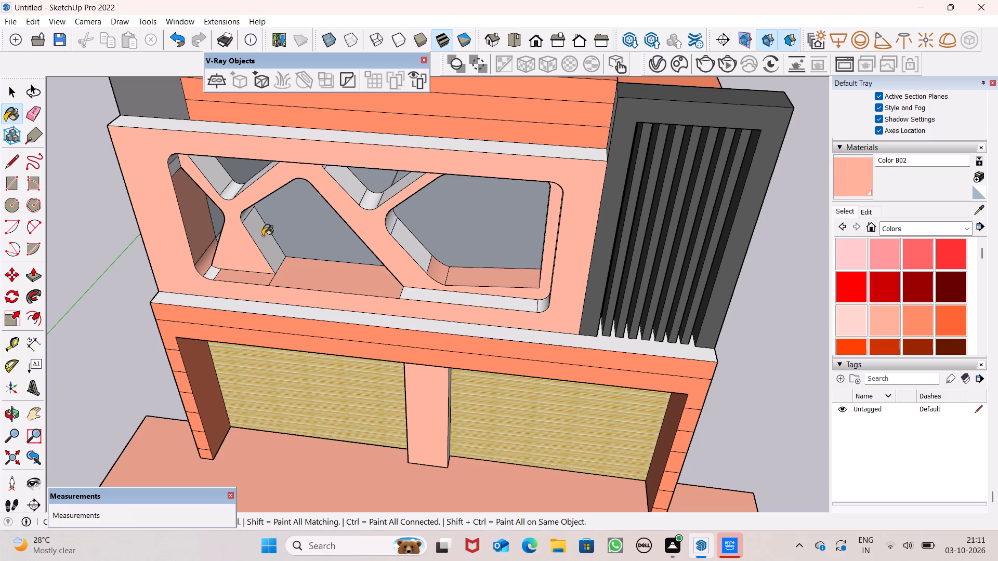
left_click_drag(229, 182, 230, 190)
left_click(212, 171)
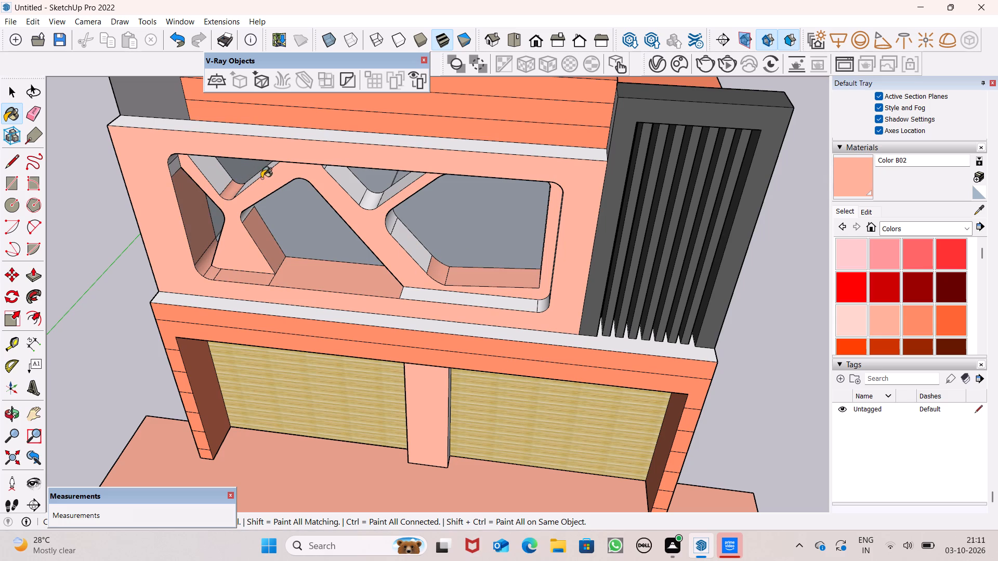
left_click(257, 174)
Paint the inner faces of the upper middle opening, the large opening and the frame recess nearest the slatted frame with Color B02.
scroll(349, 180, "up", 6)
left_click(349, 180)
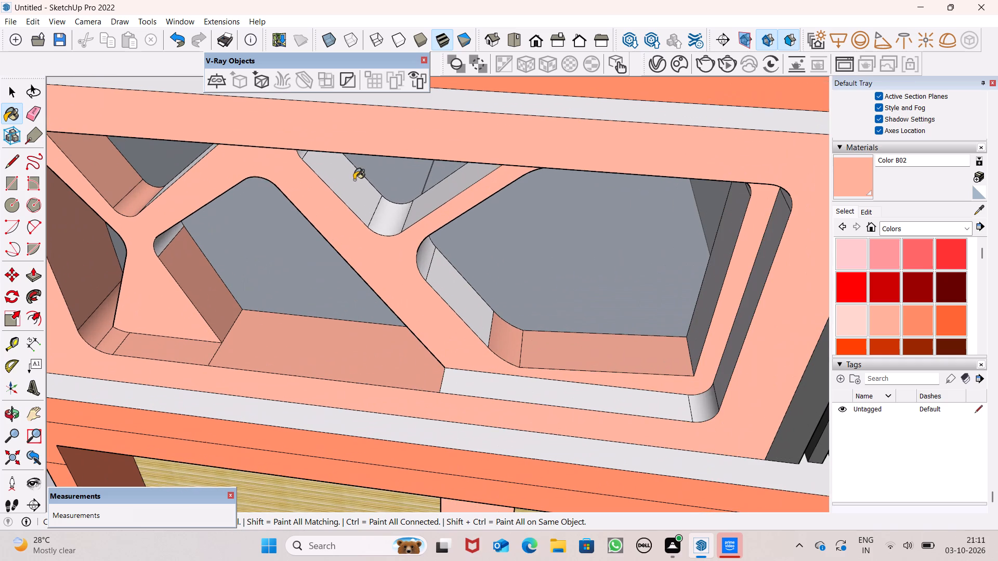
left_click(389, 219)
left_click(435, 203)
left_click(426, 254)
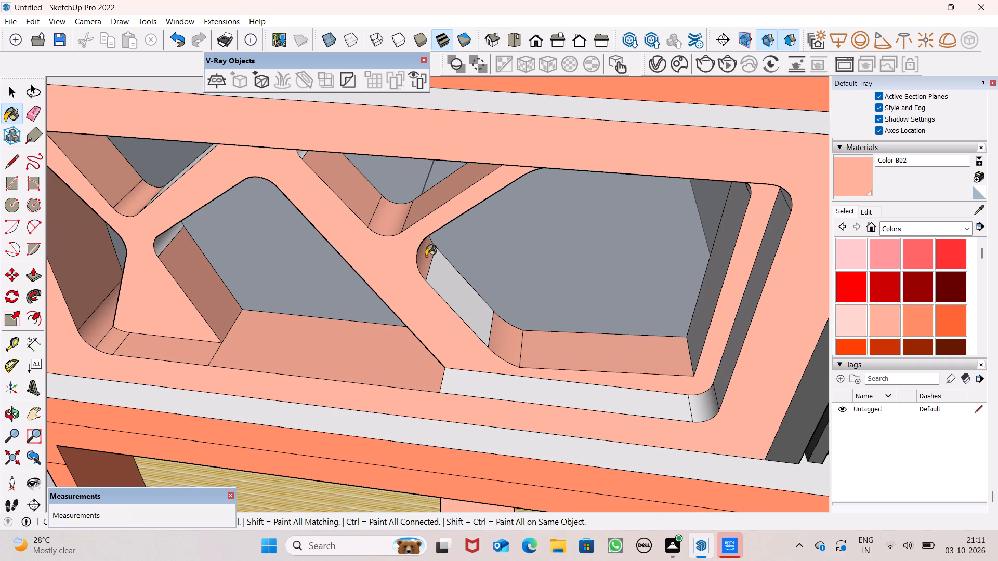
left_click(444, 273)
left_click_drag(490, 388, 500, 388)
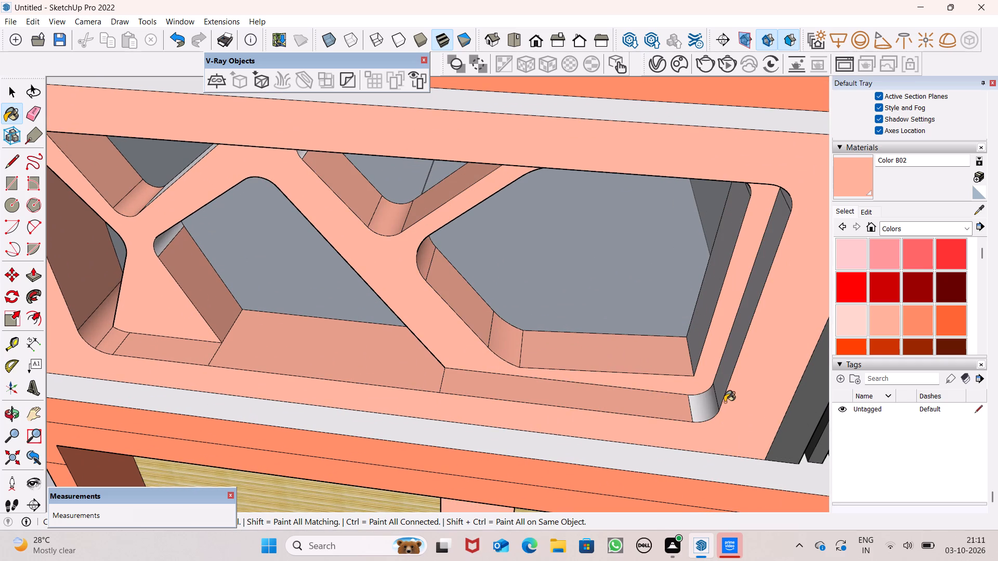
left_click(710, 407)
left_click(719, 365)
left_click(734, 359)
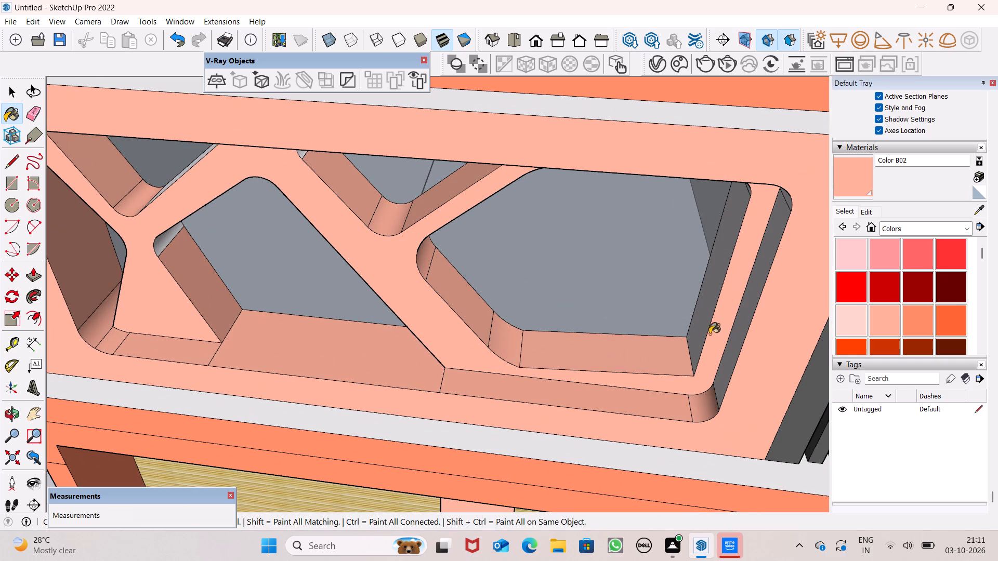
left_click(702, 324)
Paint the remaining slanted face, top face and rounded corner of the lattice frame nearest the grey parapet block with Color B02.
scroll(586, 326, "down", 8)
scroll(373, 271, "up", 8)
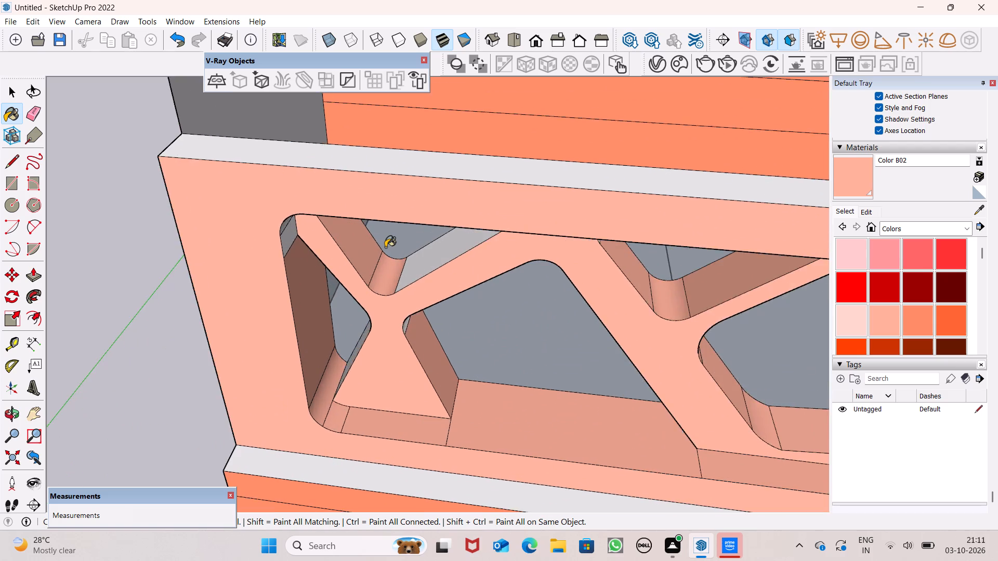
scroll(385, 247, "up", 6)
left_click(450, 285)
left_click(178, 216)
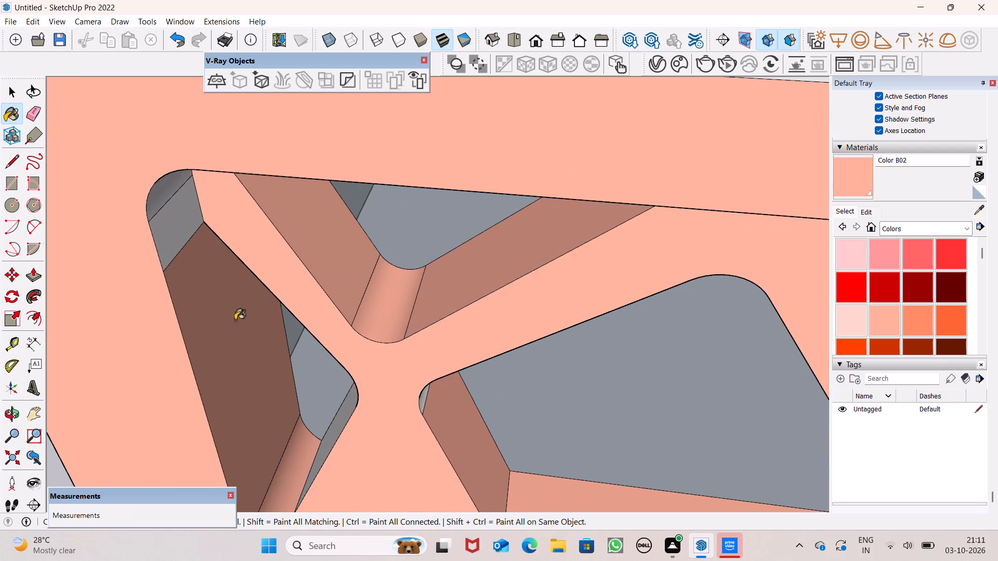
scroll(246, 396, "down", 3)
middle_click_drag(253, 395, 269, 177)
scroll(269, 182, "up", 1)
scroll(252, 126, "up", 4)
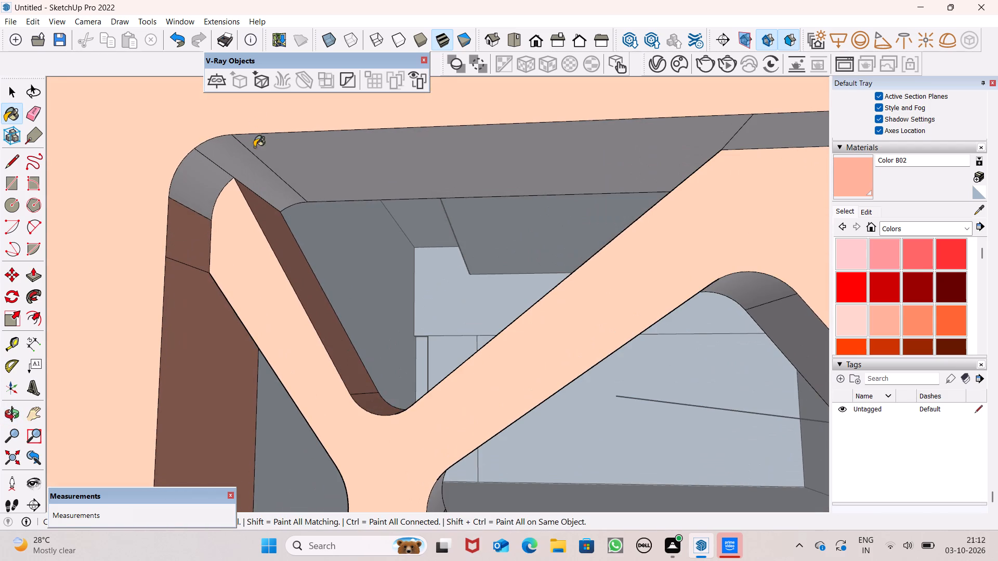
left_click(268, 151)
left_click(228, 150)
left_click(178, 189)
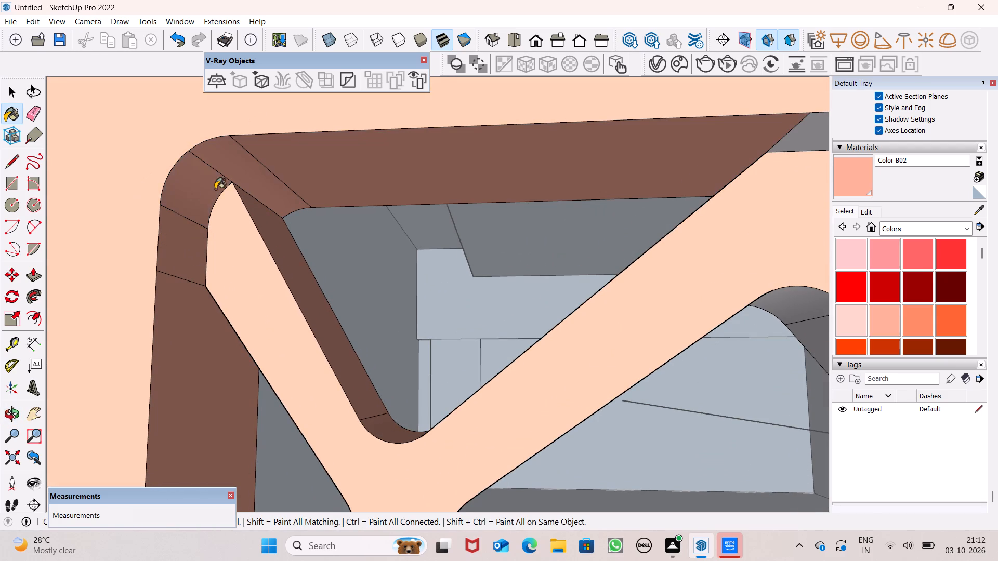
Paint the underside faces above the lattice's upper middle opening and that opening's rounded corner with Color B02.
scroll(215, 189, "down", 6)
scroll(266, 249, "down", 4)
scroll(595, 205, "up", 7)
left_click(527, 168)
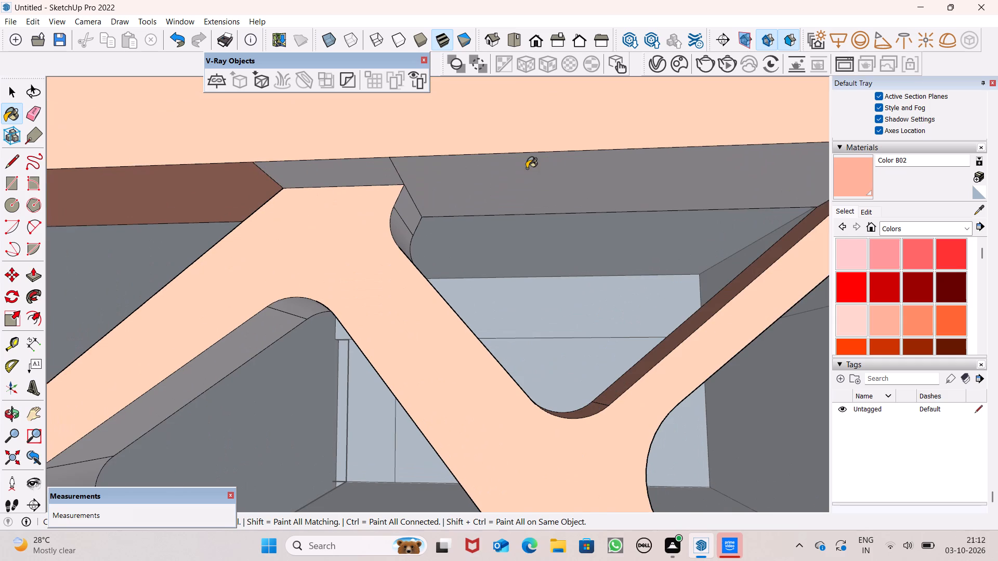
left_click(331, 167)
middle_click_drag(401, 247, 242, 269)
scroll(242, 269, "up", 1)
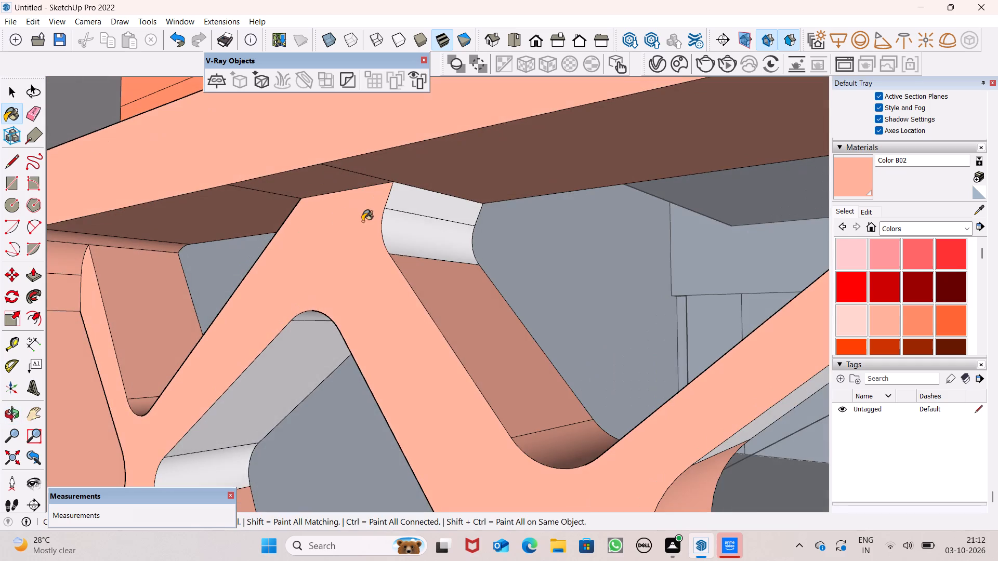
scroll(378, 218, "up", 2)
left_click(437, 205)
left_click(440, 218)
left_click(441, 232)
scroll(427, 206, "down", 10)
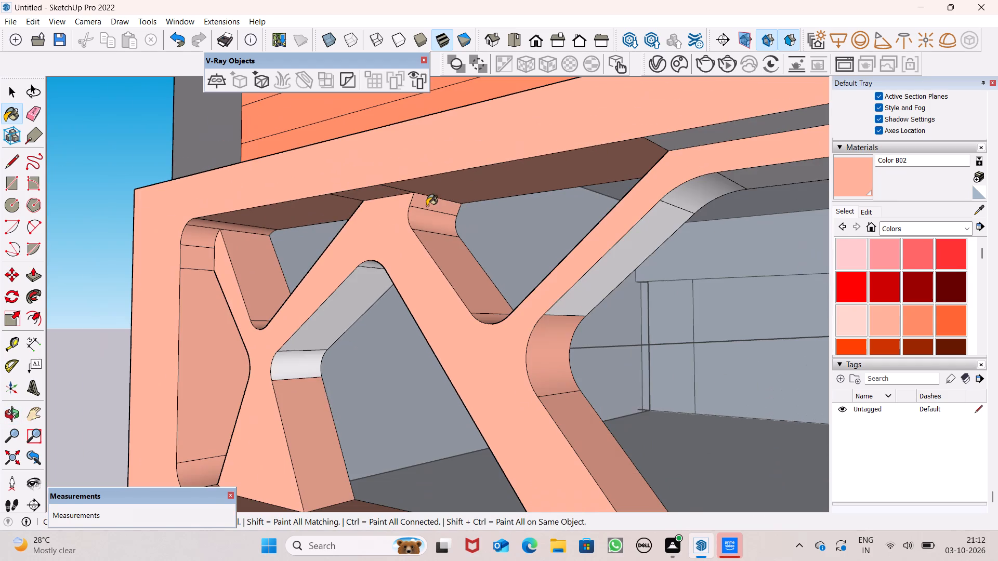
Paint the upper slanted and curved inner faces of the middle and large openings and the remaining frame underside with Color B02.
left_click(328, 319)
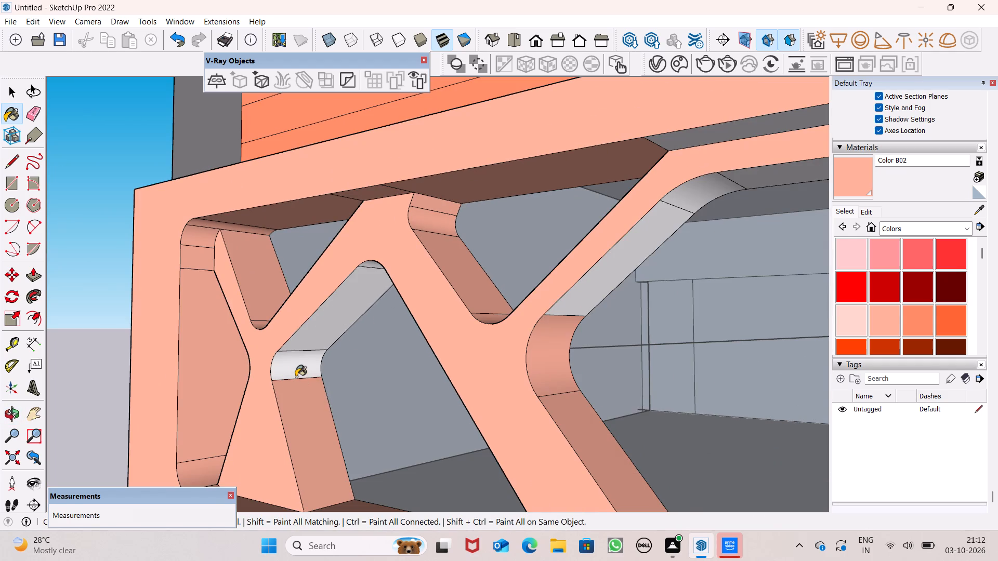
left_click(296, 377)
left_click(627, 271)
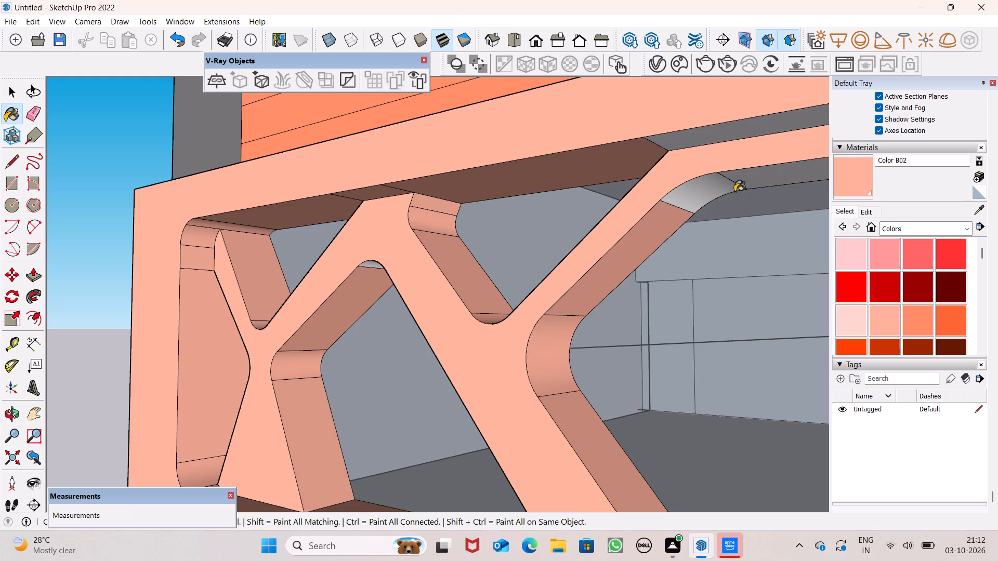
left_click_drag(685, 202, 693, 201)
scroll(742, 177, "up", 7)
left_click(780, 177)
scroll(642, 172, "down", 7)
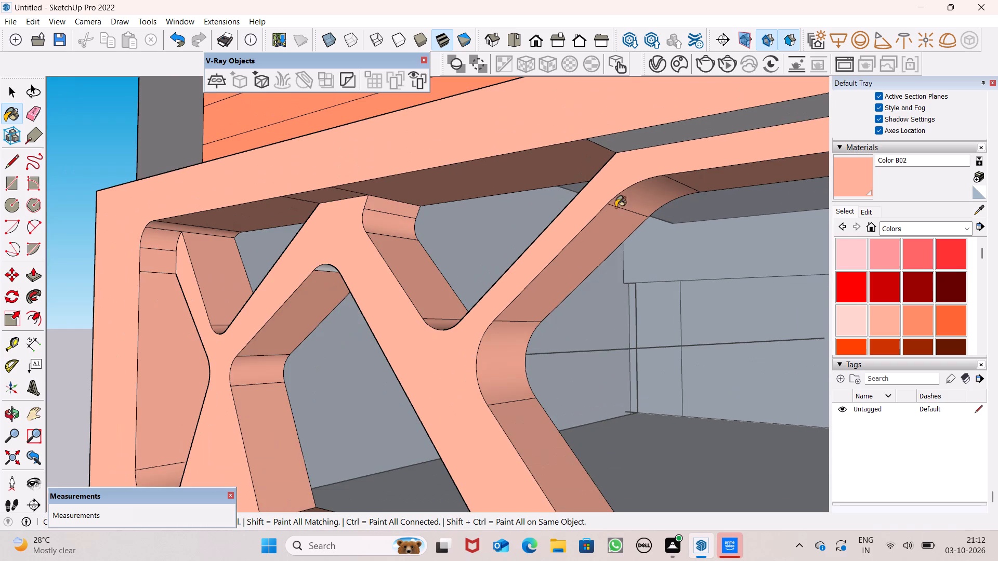
left_click(666, 128)
Paint the middle opening's rounded top and the bar-side inner faces of the narrow opening nearest the grey parapet block with Color B02.
scroll(589, 174, "down", 7)
middle_click_drag(349, 315, 463, 196)
scroll(387, 248, "up", 8)
left_click(394, 266)
middle_click_drag(444, 337, 662, 197)
left_click(490, 310)
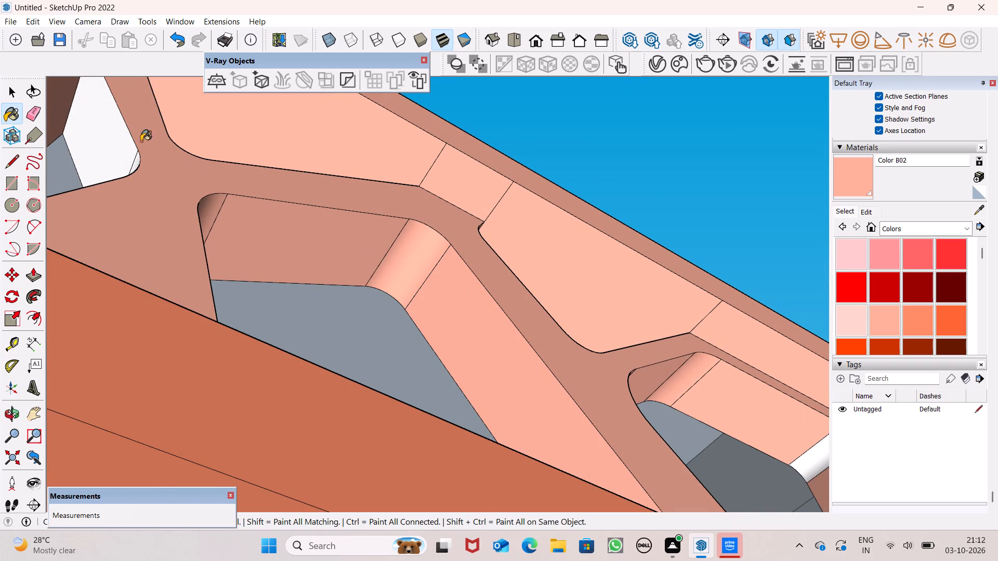
left_click(116, 132)
scroll(180, 191, "down", 7)
middle_click_drag(205, 213, 424, 405)
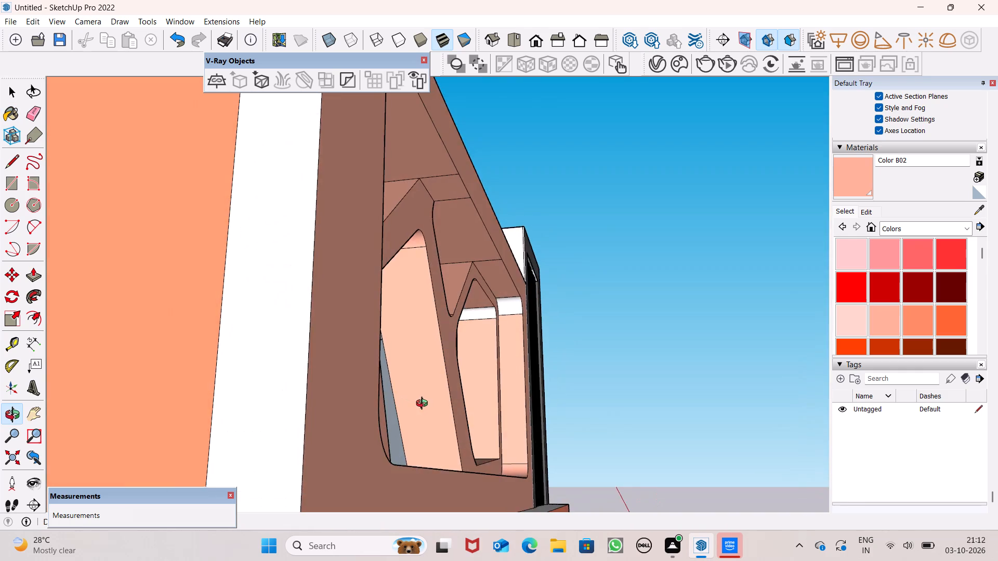
middle_click_drag(424, 405, 356, 443)
left_click(80, 296)
scroll(318, 329, "up", 5)
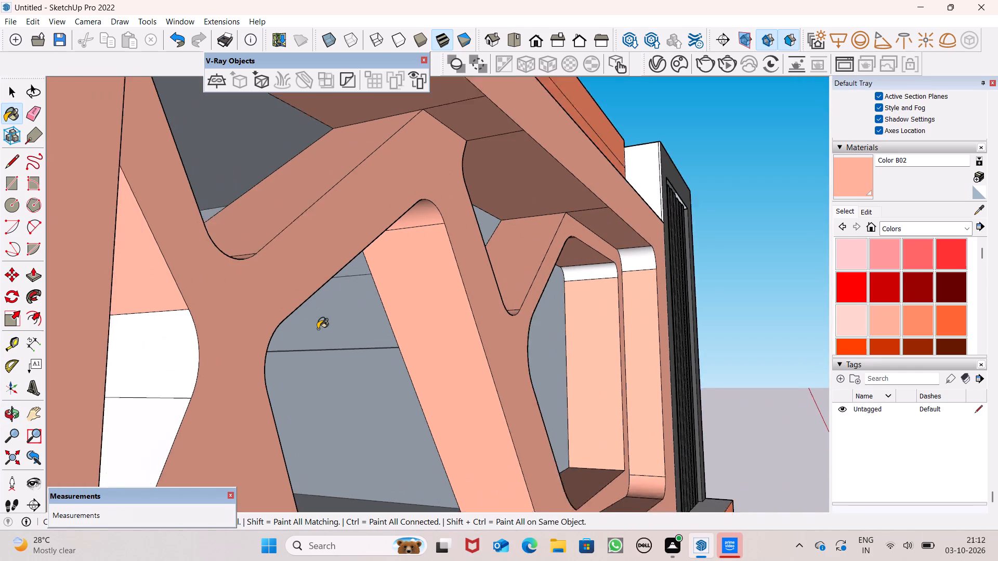
scroll(318, 329, "up", 2)
left_click(65, 374)
left_click(111, 458)
scroll(165, 369, "down", 8)
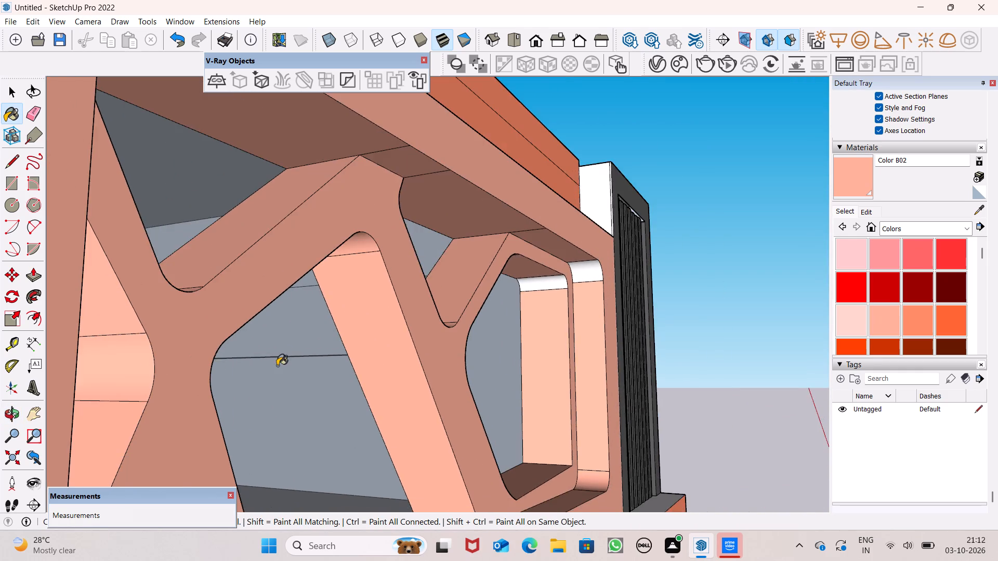
Paint the two upper rounded corner faces of the lattice nearest the slatted frame with Color B02.
scroll(277, 365, "down", 6)
middle_click_drag(356, 356, 36, 402)
scroll(532, 290, "up", 2)
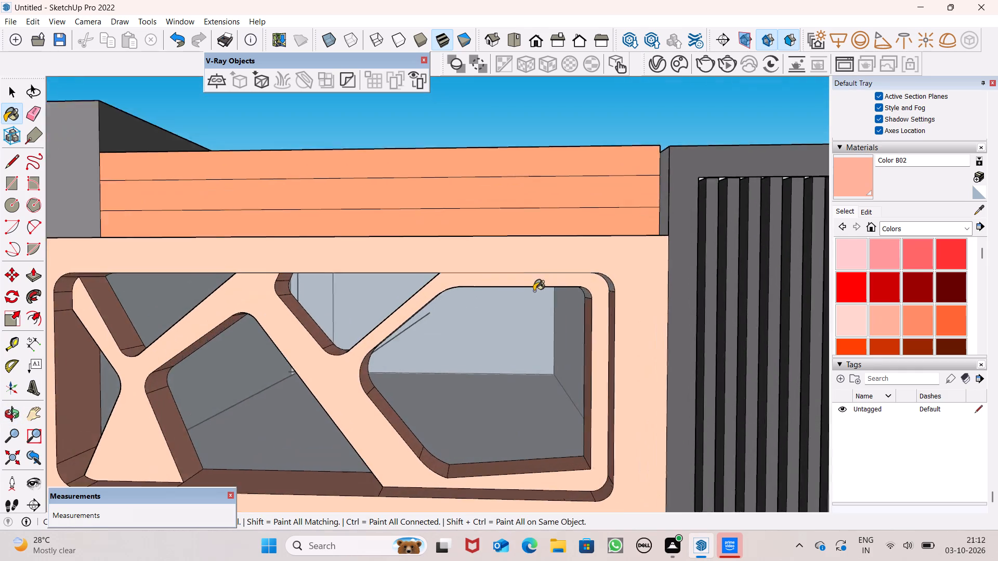
scroll(534, 291, "up", 4)
middle_click_drag(602, 323, 667, 184)
scroll(646, 239, "up", 5)
left_click(640, 279)
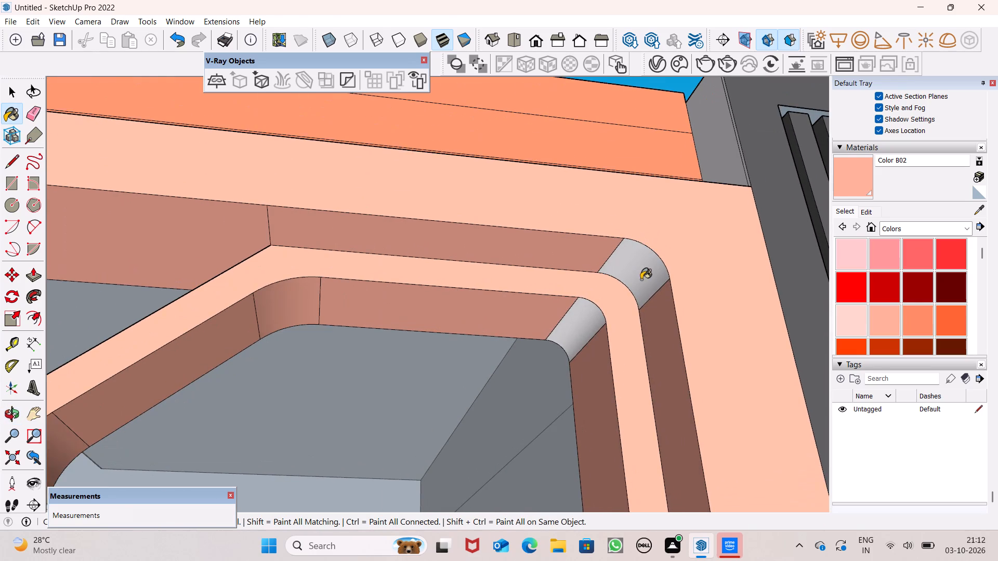
left_click(598, 310)
left_click(589, 320)
scroll(587, 264, "down", 4)
scroll(587, 264, "up", 1)
scroll(587, 264, "down", 9)
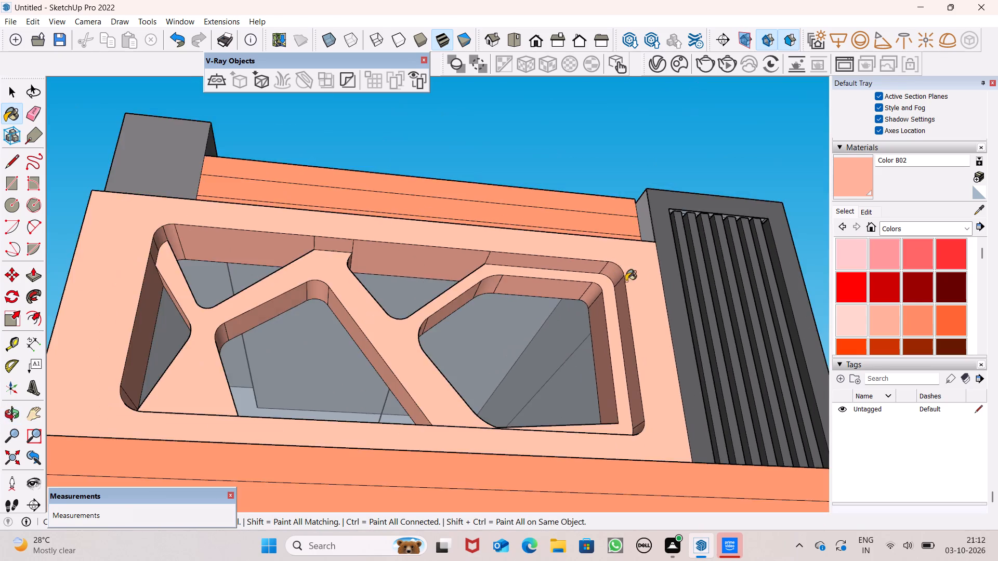
Paint the top face of the lattice frame with Color B02.
scroll(626, 281, "down", 6)
middle_click_drag(642, 308, 311, 451)
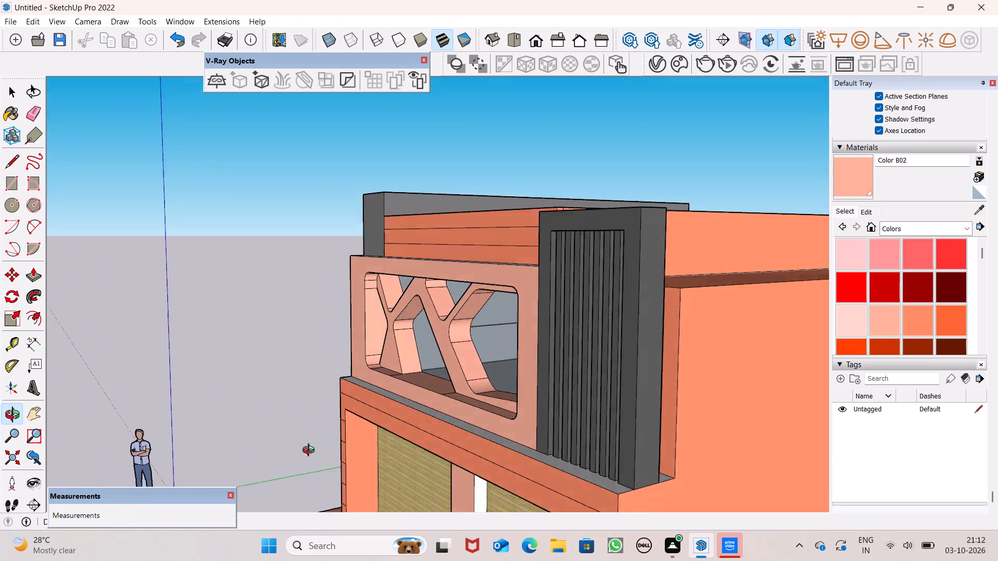
middle_click_drag(311, 451, 753, 554)
scroll(530, 347, "up", 4)
middle_click_drag(583, 262, 588, 262)
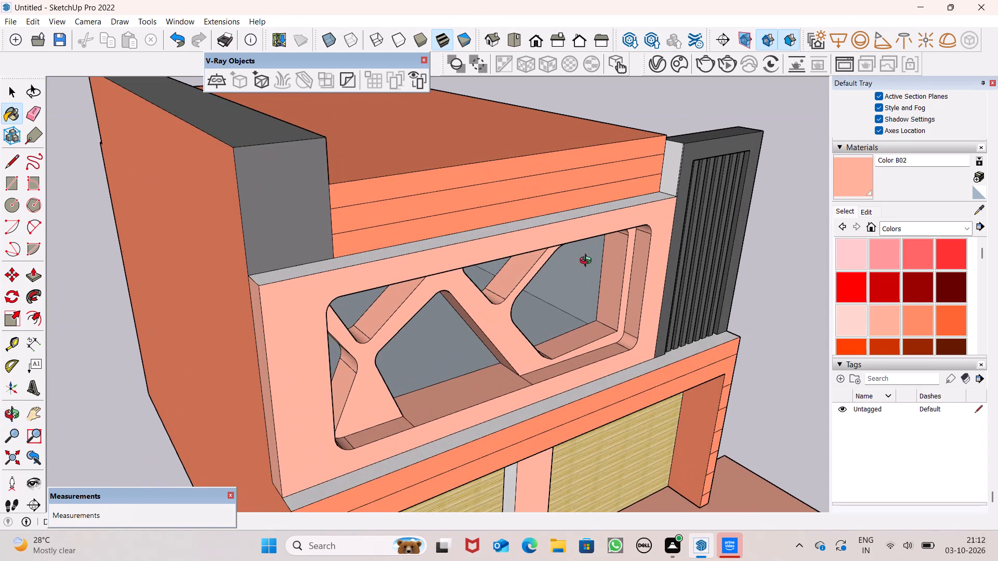
middle_click_drag(588, 262, 610, 337)
scroll(579, 217, "up", 5)
left_click(583, 221)
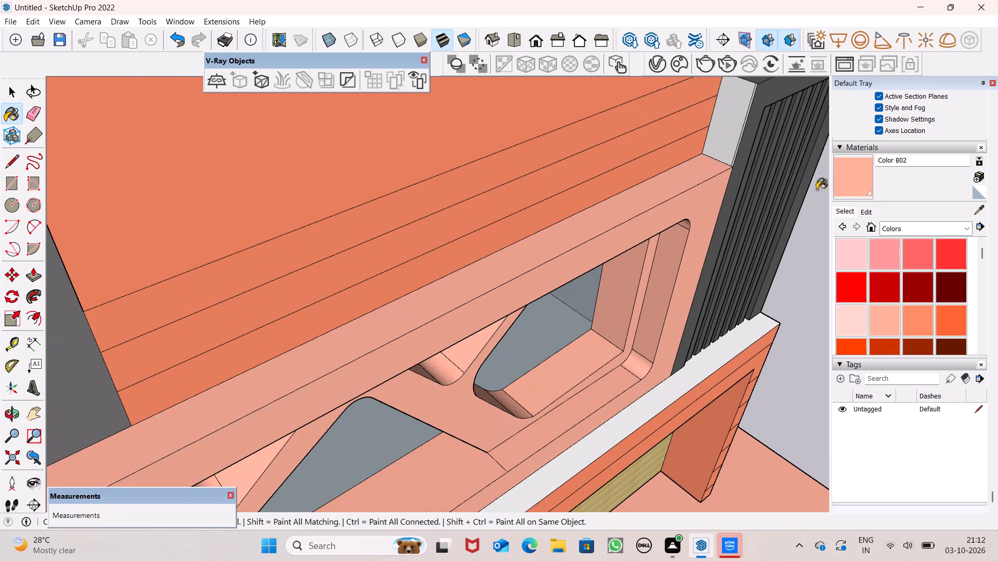
Paint the white ledge face between the lattice frame and the shutter storey with Color B03.
scroll(885, 309, "down", 12)
scroll(722, 324, "down", 6)
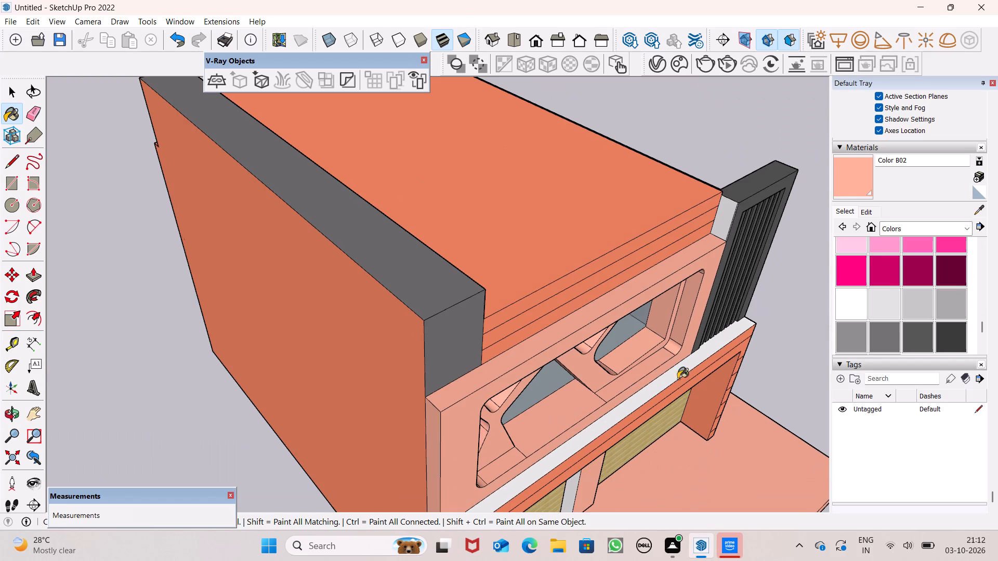
scroll(668, 355, "down", 7)
scroll(731, 364, "down", 5)
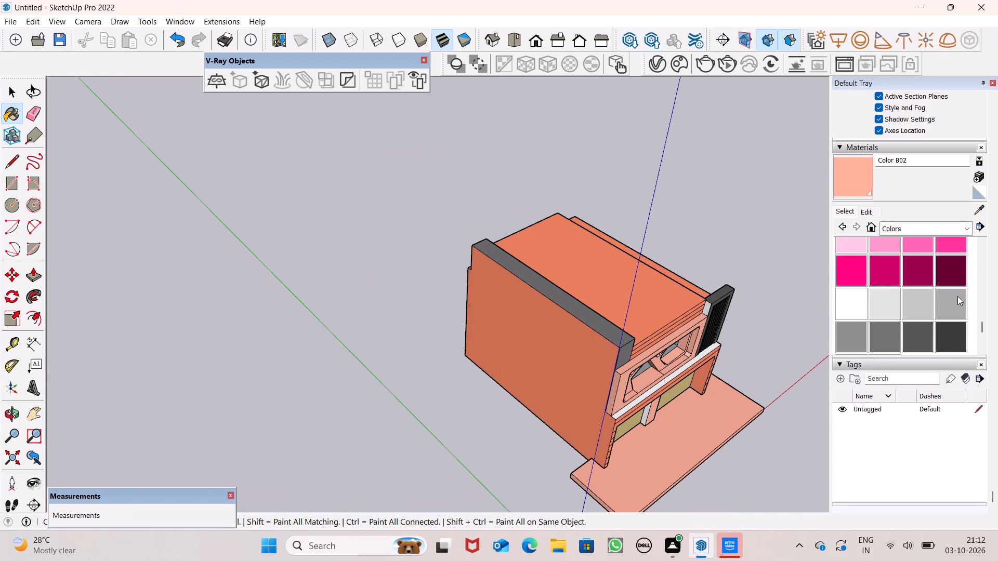
scroll(957, 296, "down", 4)
scroll(945, 296, "up", 13)
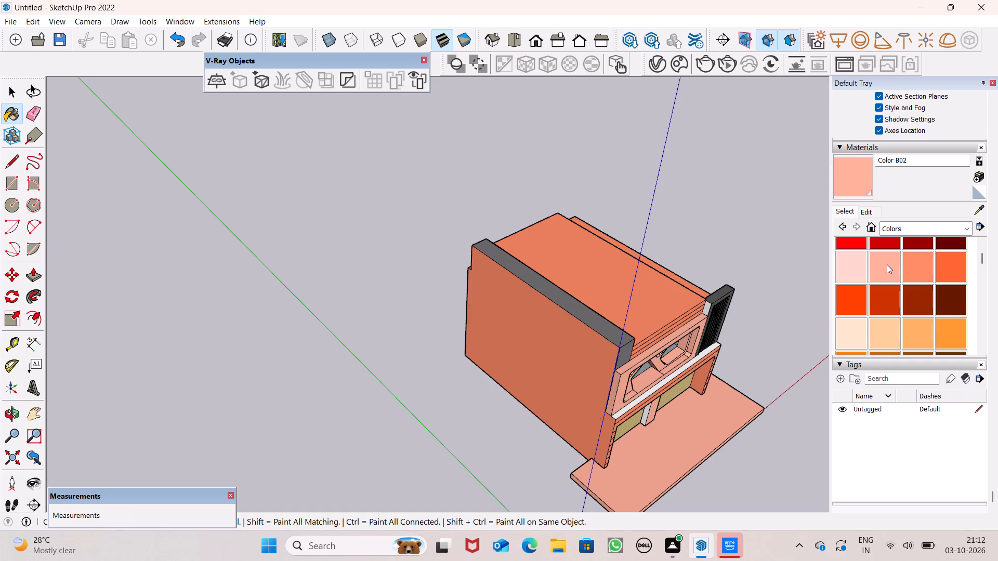
left_click(914, 253)
scroll(671, 405, "up", 8)
scroll(652, 353, "up", 6)
left_click(652, 353)
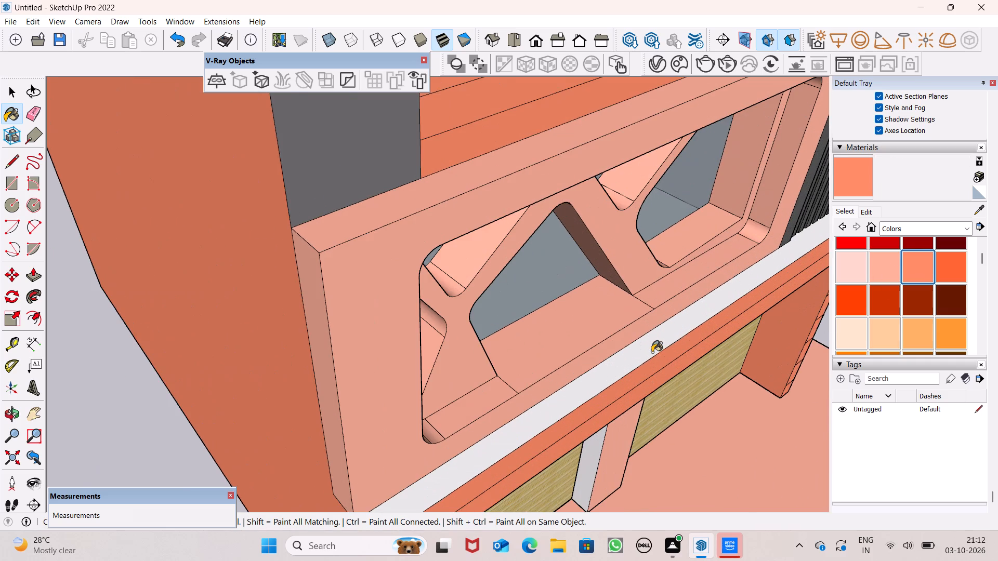
Paint the slatted frame's light side face and the thin strip along its edge with Color M06.
scroll(652, 351, "down", 9)
scroll(714, 252, "down", 1)
scroll(853, 336, "down", 6)
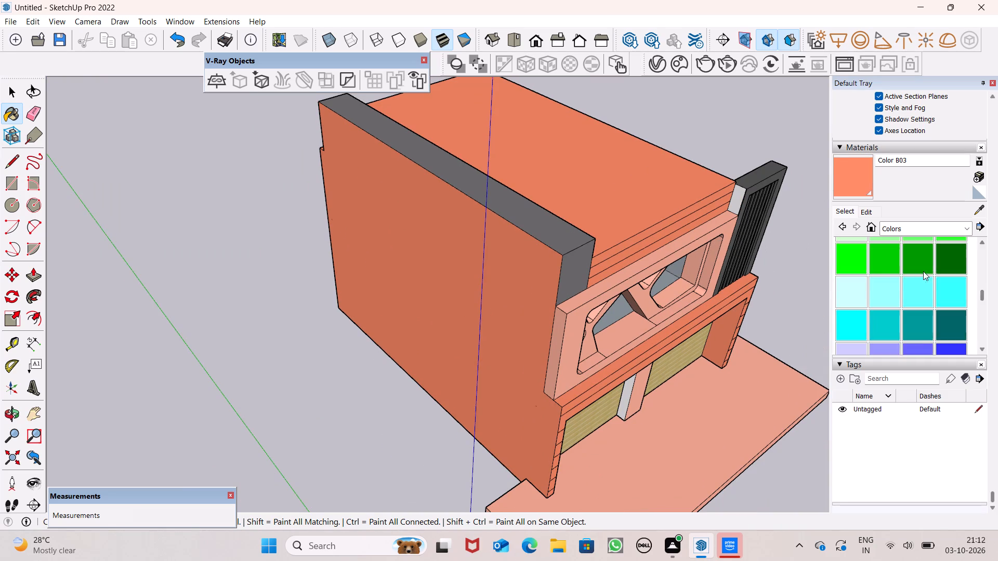
scroll(908, 280, "down", 6)
left_click(884, 284)
scroll(734, 214, "up", 5)
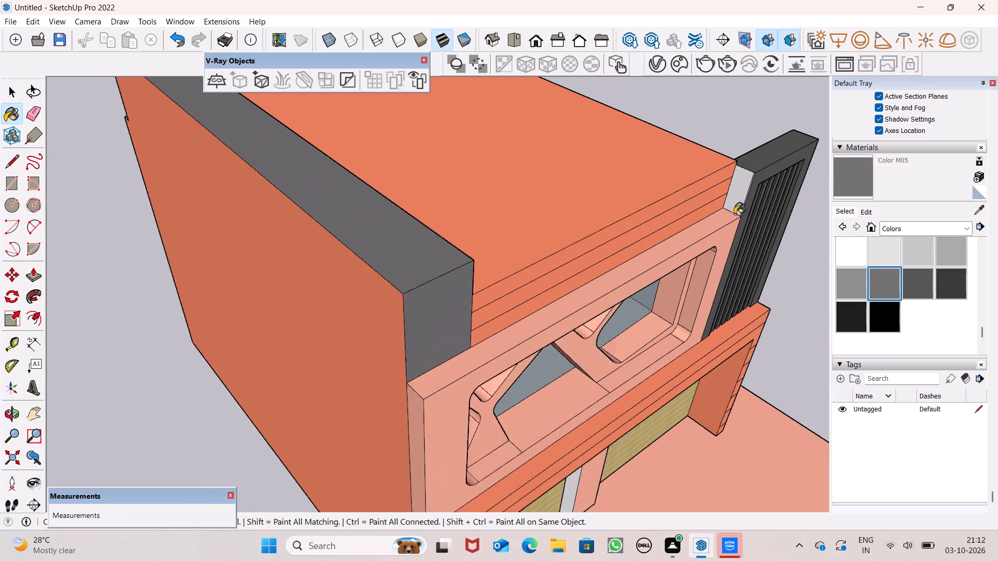
scroll(734, 214, "up", 2)
left_click(917, 280)
scroll(689, 183, "up", 5)
middle_click(689, 183)
left_click(768, 160)
scroll(806, 166, "up", 14)
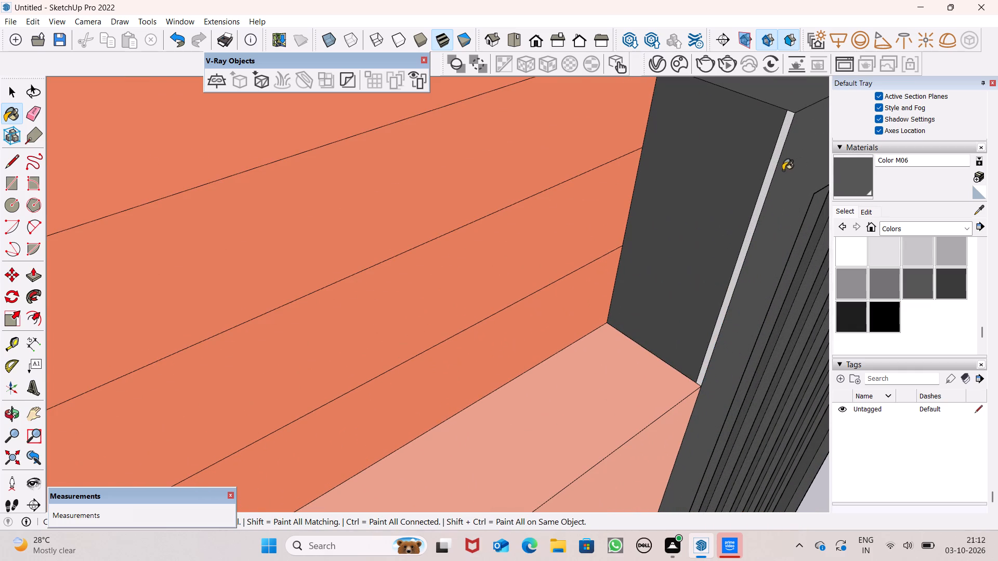
left_click(772, 172)
scroll(772, 171, "down", 20)
scroll(772, 171, "down", 7)
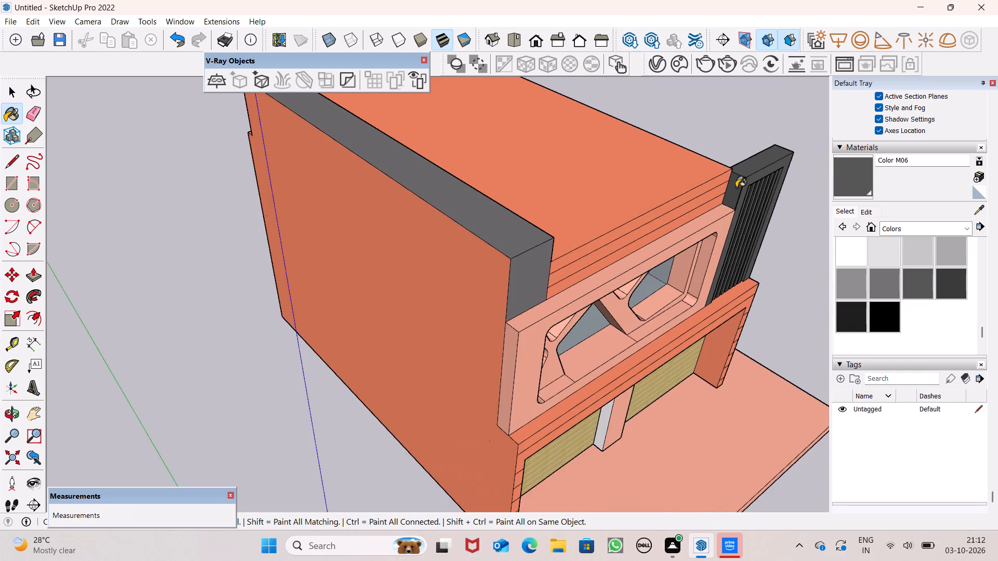
Paint both white side faces of the pillar between the two shutters with Color B02.
scroll(736, 188, "down", 12)
scroll(737, 317, "up", 4)
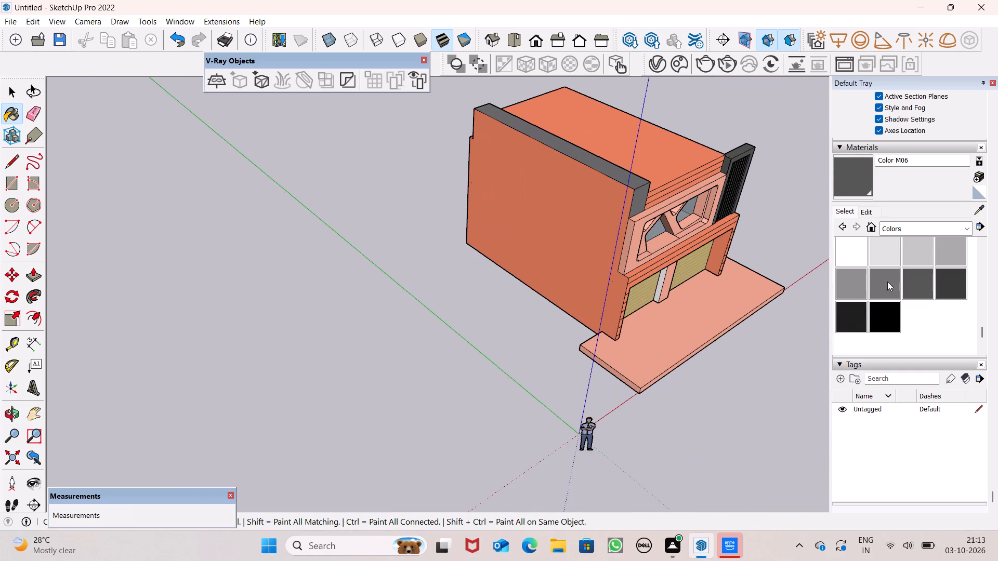
scroll(899, 277, "up", 8)
scroll(897, 292, "down", 1)
scroll(897, 292, "up", 7)
left_click(885, 368)
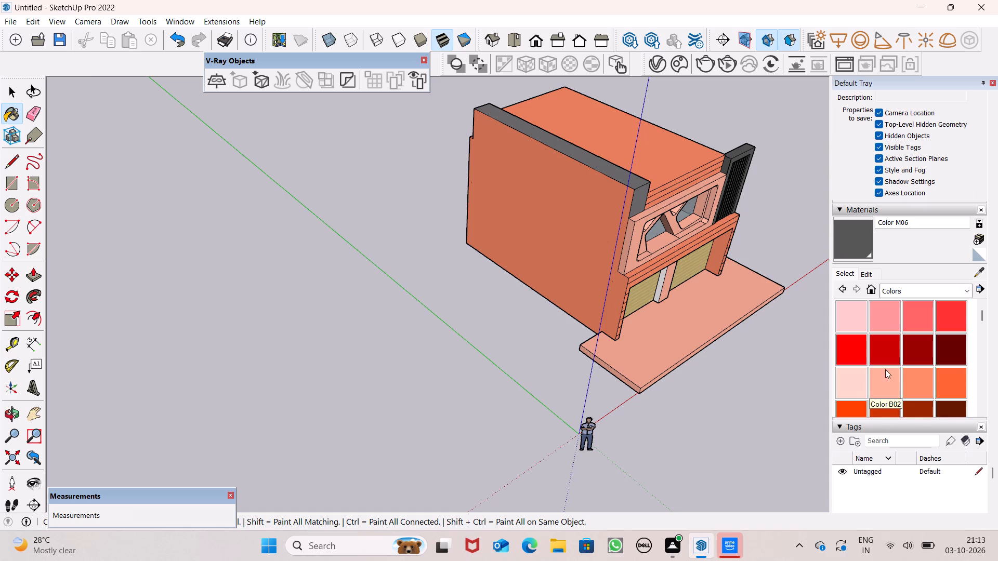
scroll(775, 373, "up", 6)
scroll(629, 261, "up", 14)
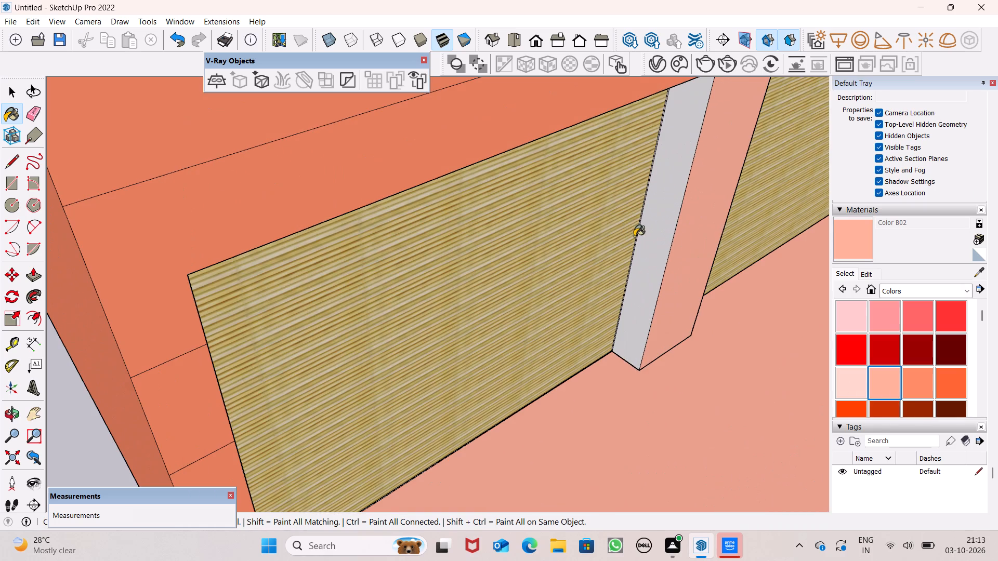
left_click(644, 234)
scroll(650, 247, "down", 12)
middle_click_drag(688, 290, 172, 180)
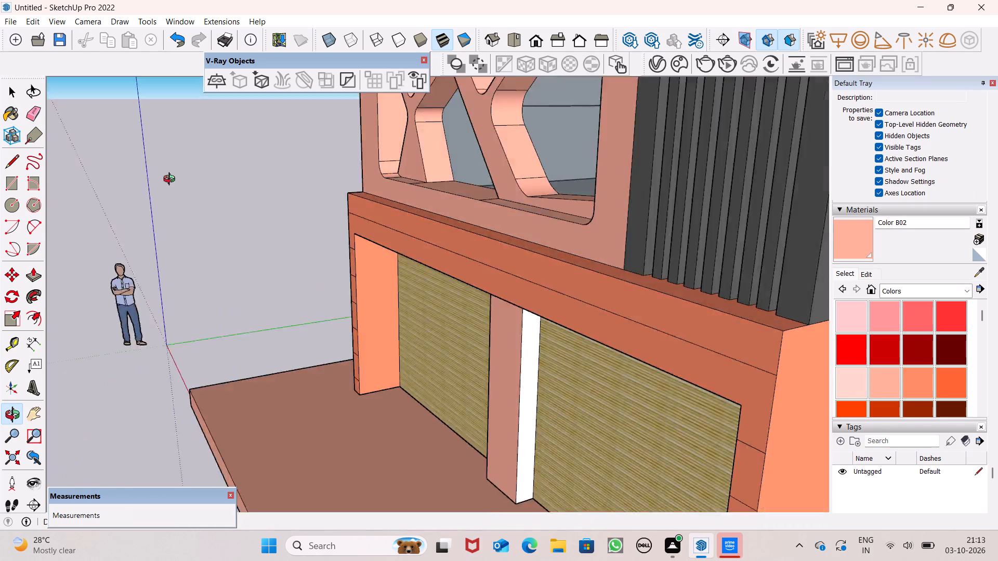
middle_click_drag(172, 180, 123, 167)
scroll(288, 268, "up", 4)
middle_click_drag(367, 347, 437, 273)
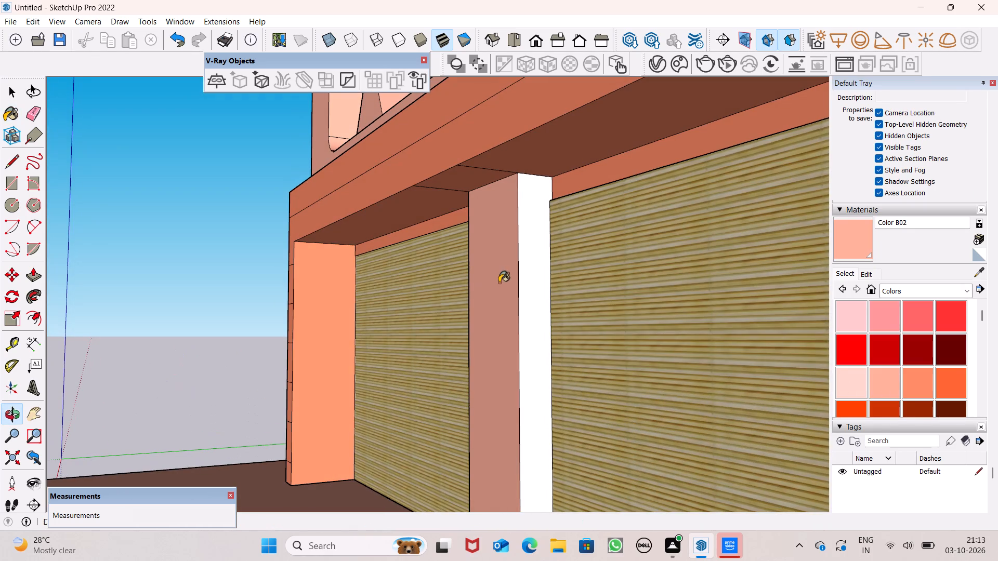
left_click(536, 274)
scroll(528, 261, "down", 14)
middle_click_drag(557, 281, 715, 401)
scroll(726, 377, "down", 3)
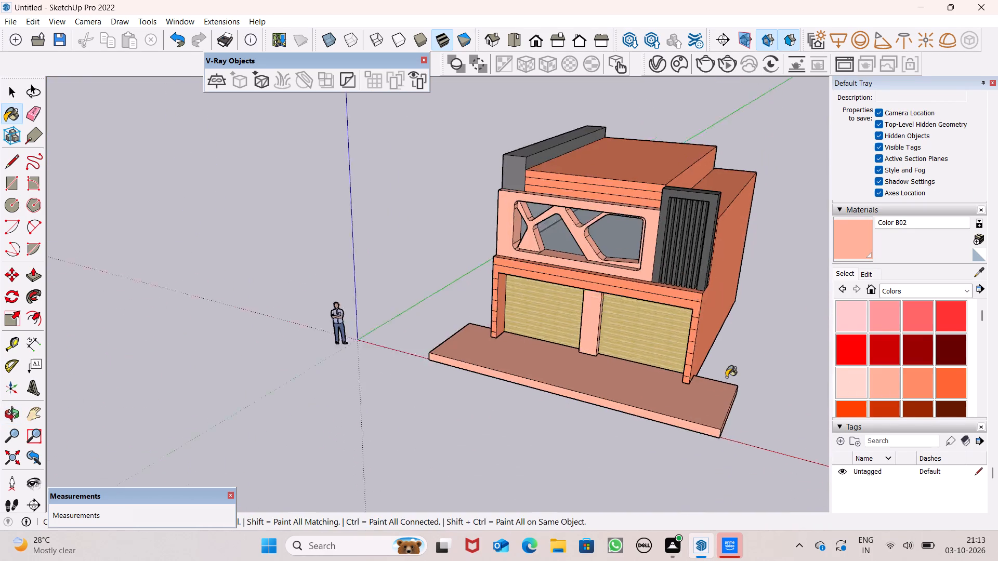
scroll(726, 377, "down", 10)
middle_click_drag(708, 333, 833, 350)
key("space")
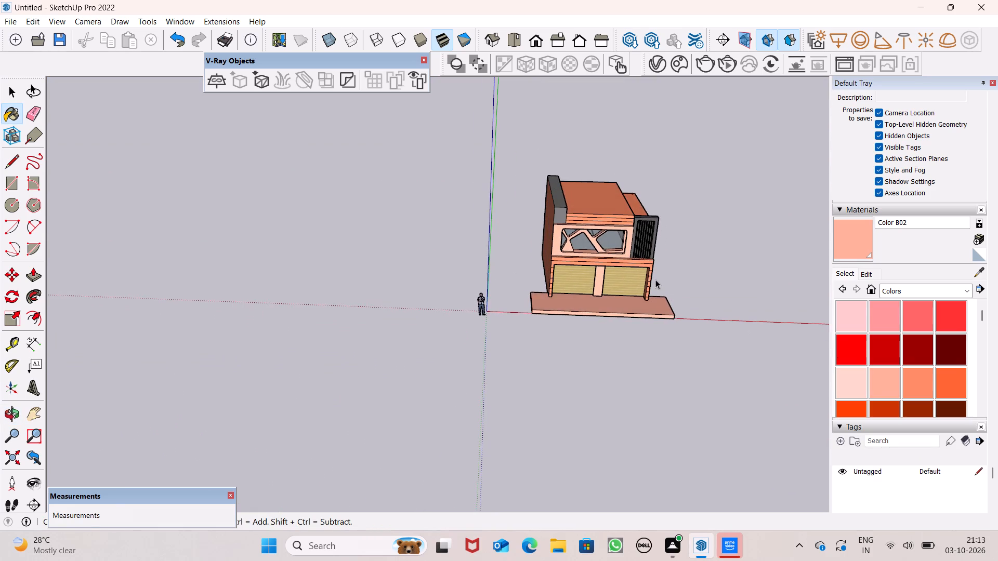
Place the 3D text "7 heaven" in Times New Roman, 2' high and extruded 1", on the banded wall above the lattice.
scroll(655, 279, "up", 4)
scroll(568, 167, "up", 6)
scroll(581, 224, "up", 1)
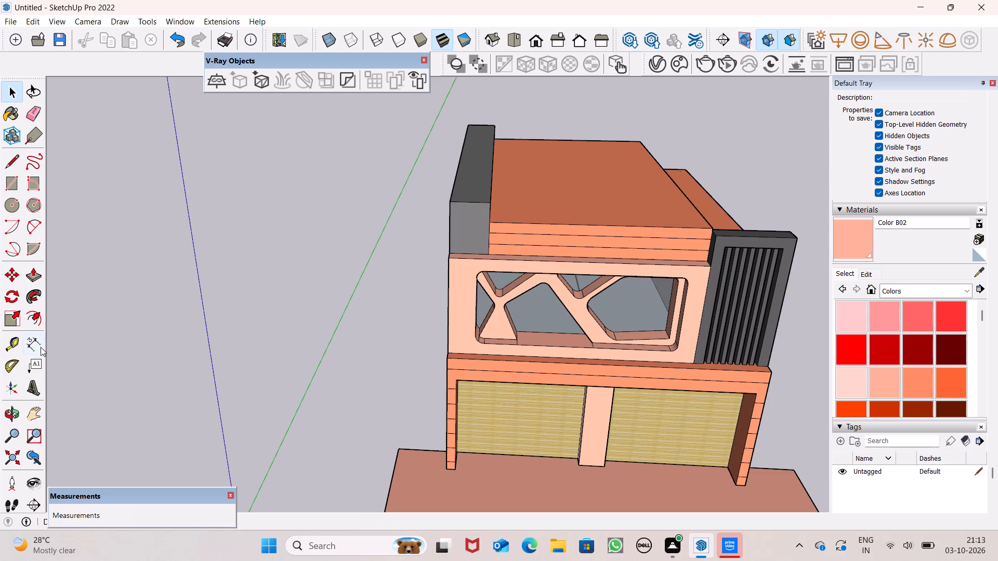
left_click(25, 389)
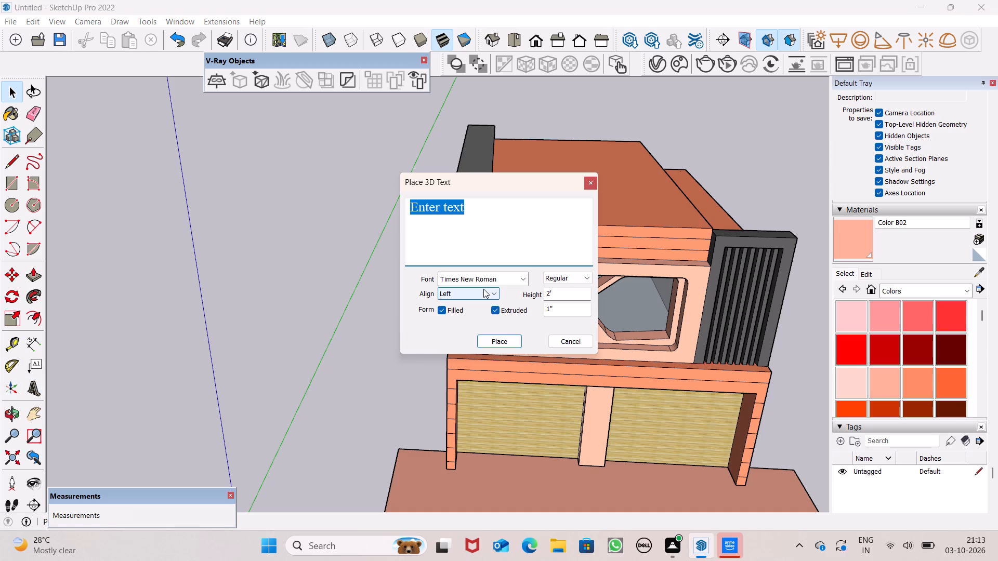
key("BackSpace")
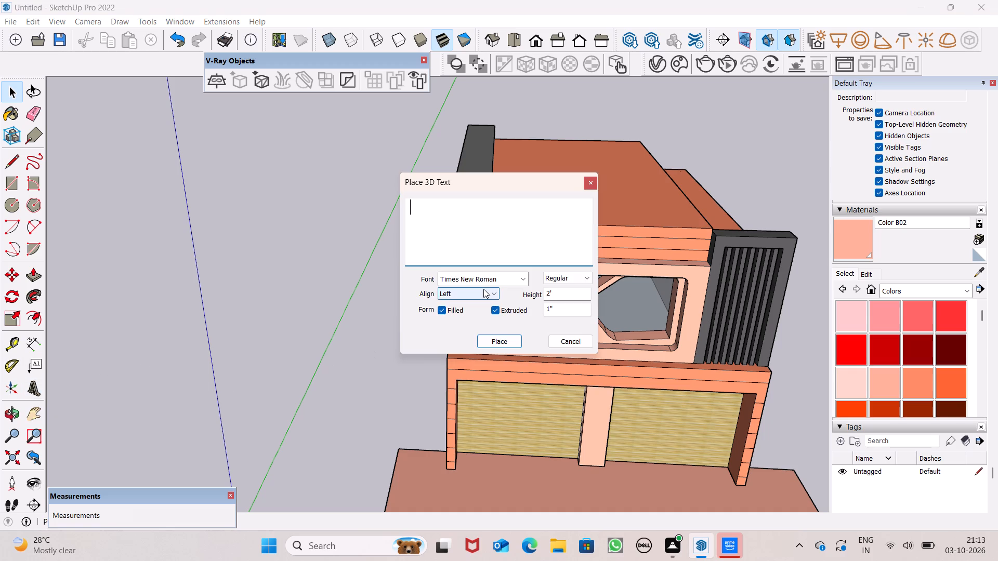
key("7")
key("space")
type("heaven")
key("Return")
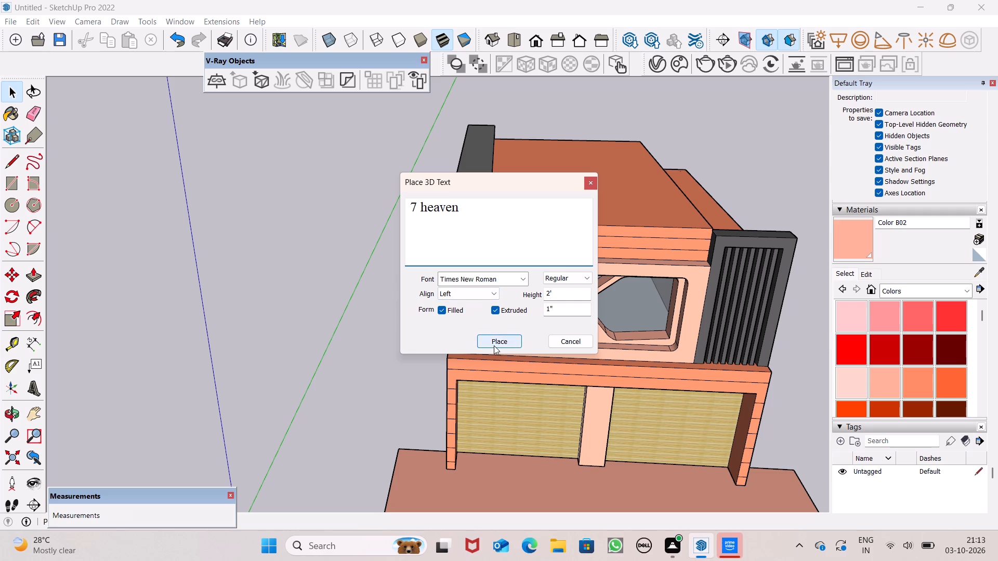
left_click(494, 345)
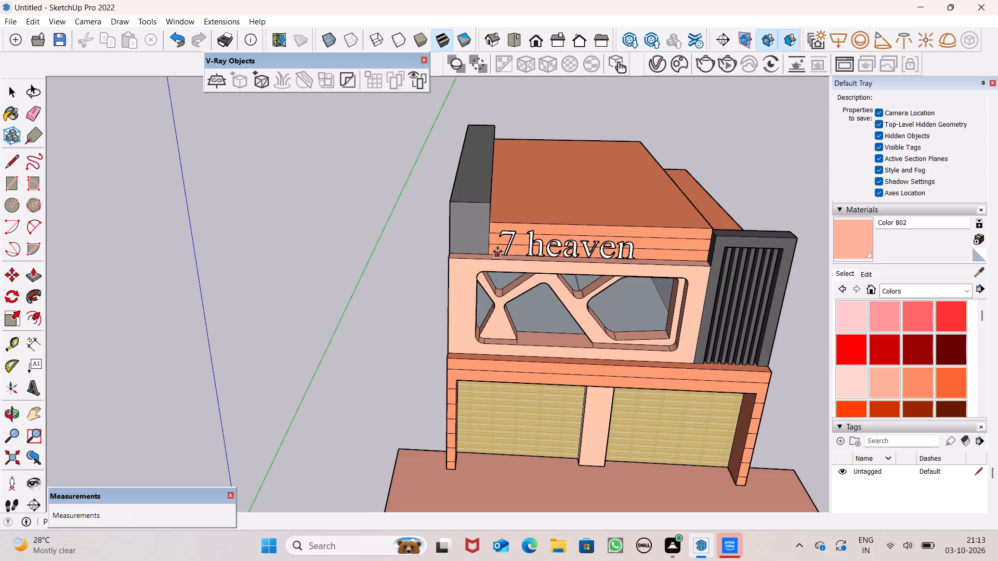
scroll(503, 250, "up", 7)
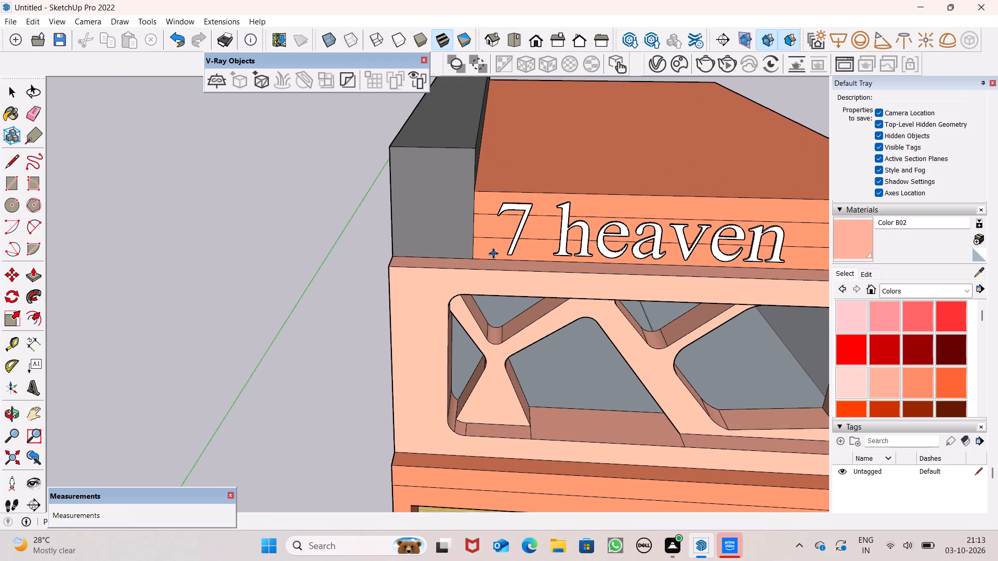
left_click(493, 253)
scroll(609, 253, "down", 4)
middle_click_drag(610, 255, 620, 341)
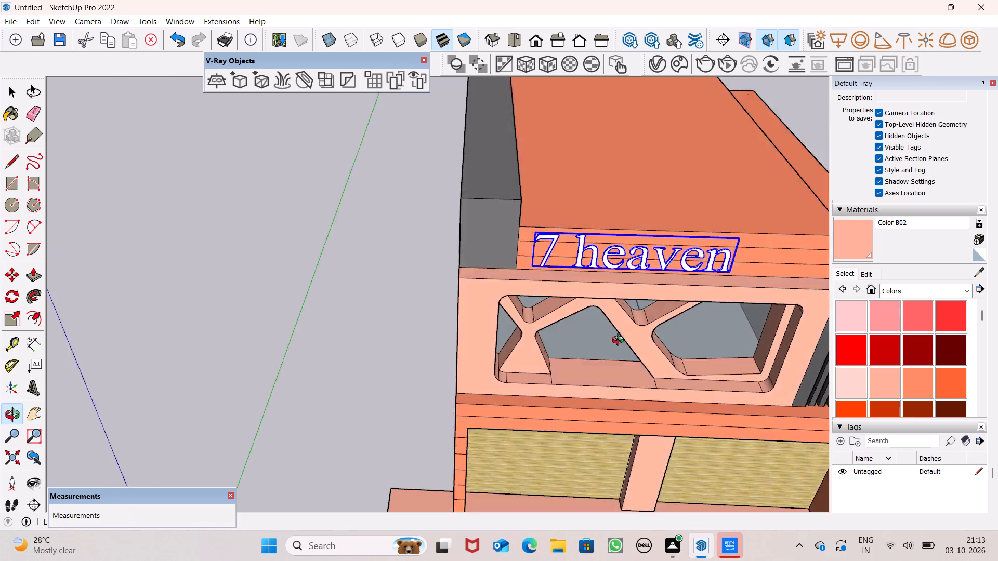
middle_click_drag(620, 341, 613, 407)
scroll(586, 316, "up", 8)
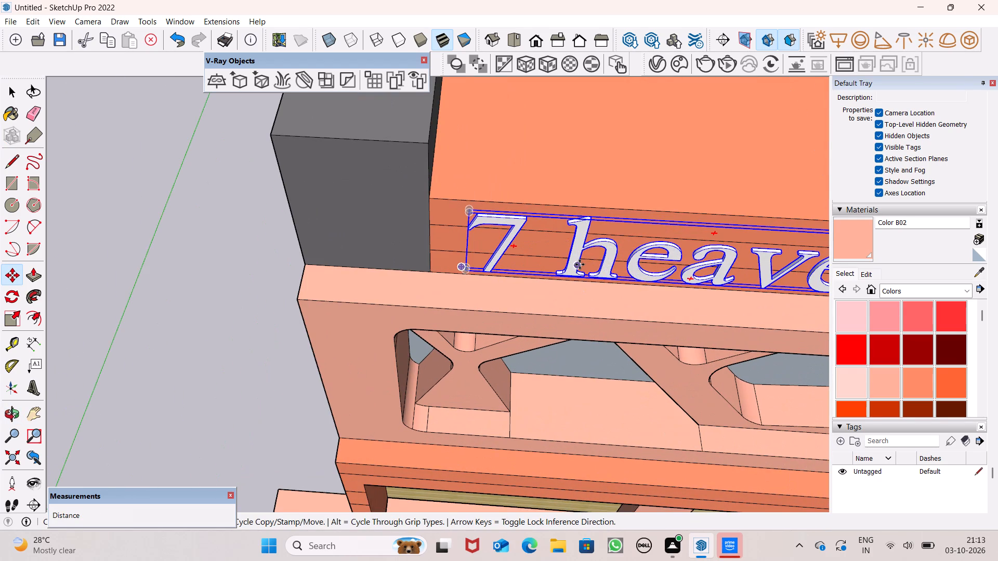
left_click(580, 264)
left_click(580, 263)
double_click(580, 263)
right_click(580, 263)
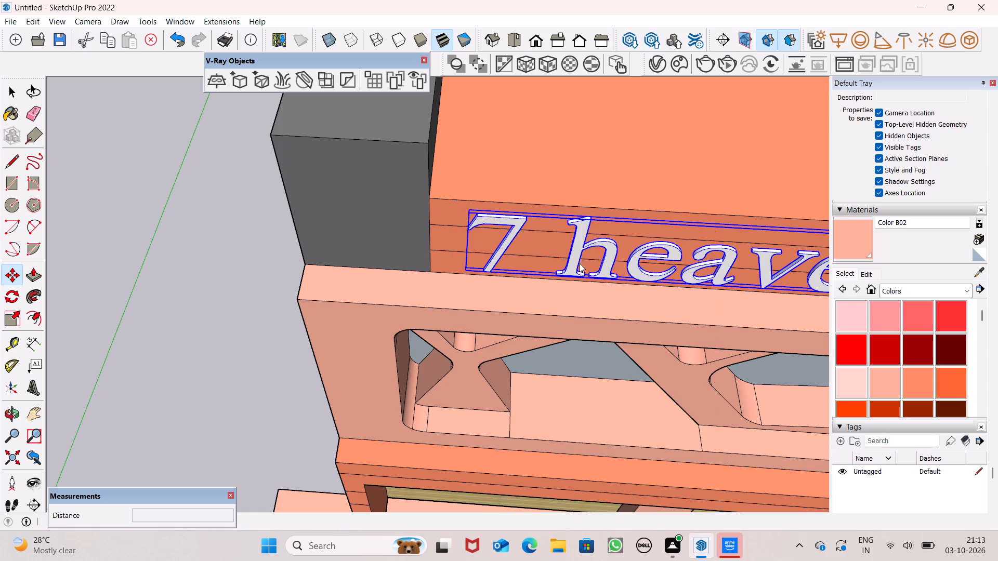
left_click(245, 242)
Move the "7 heaven" text along the banded wall so it starts just beside the grey parapet block, and deselect it.
scroll(434, 249, "down", 7)
scroll(476, 262, "down", 6)
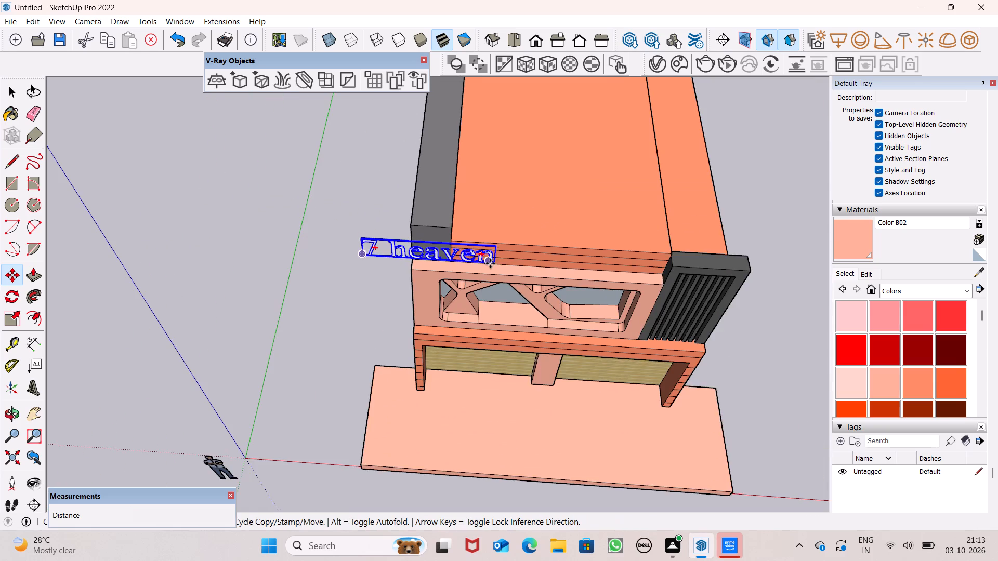
scroll(492, 262, "up", 7)
left_click_drag(498, 266, 613, 262)
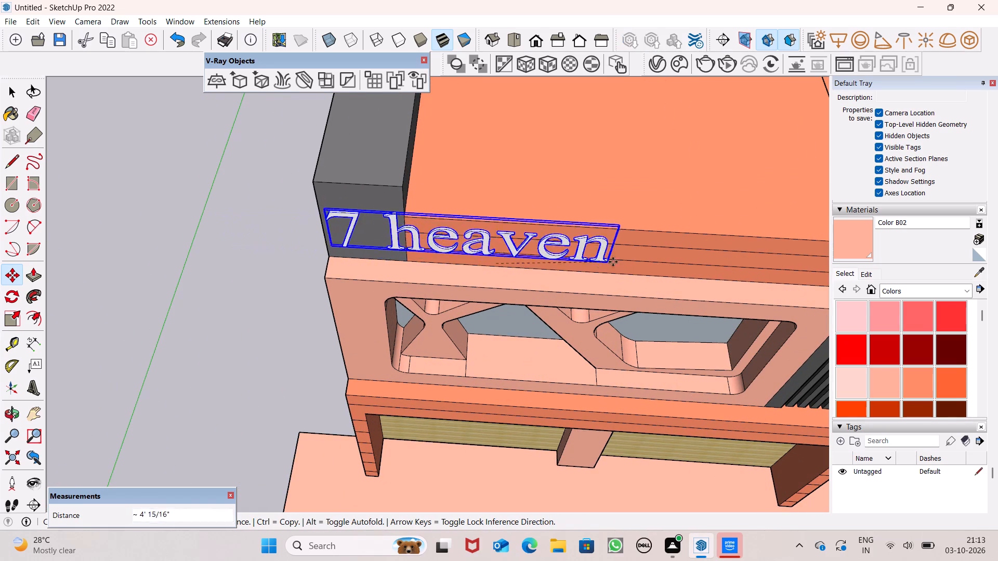
left_click_drag(613, 262, 684, 275)
left_click_drag(687, 275, 698, 272)
scroll(607, 314, "down", 1)
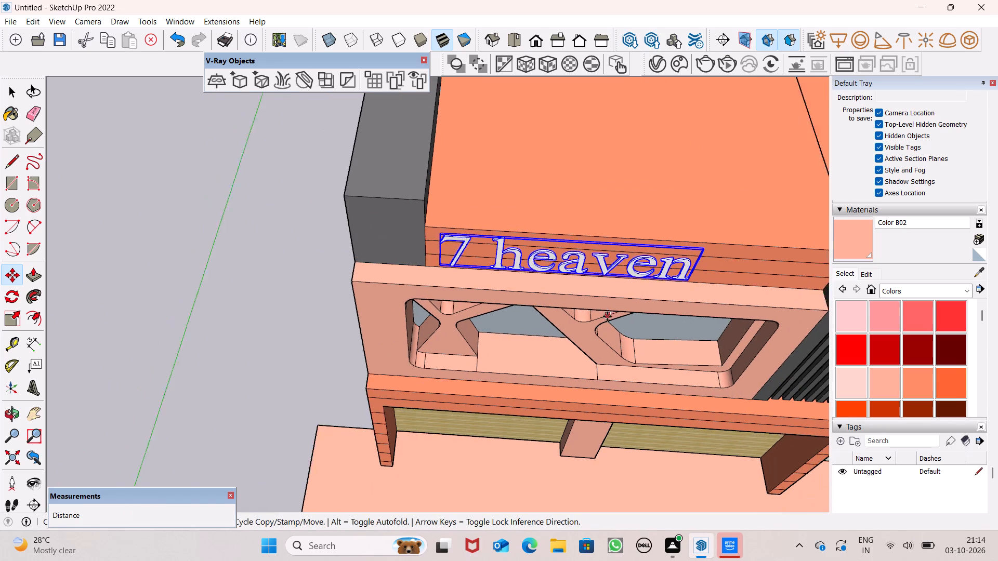
scroll(607, 316, "down", 2)
middle_click_drag(608, 317, 628, 157)
scroll(559, 227, "up", 8)
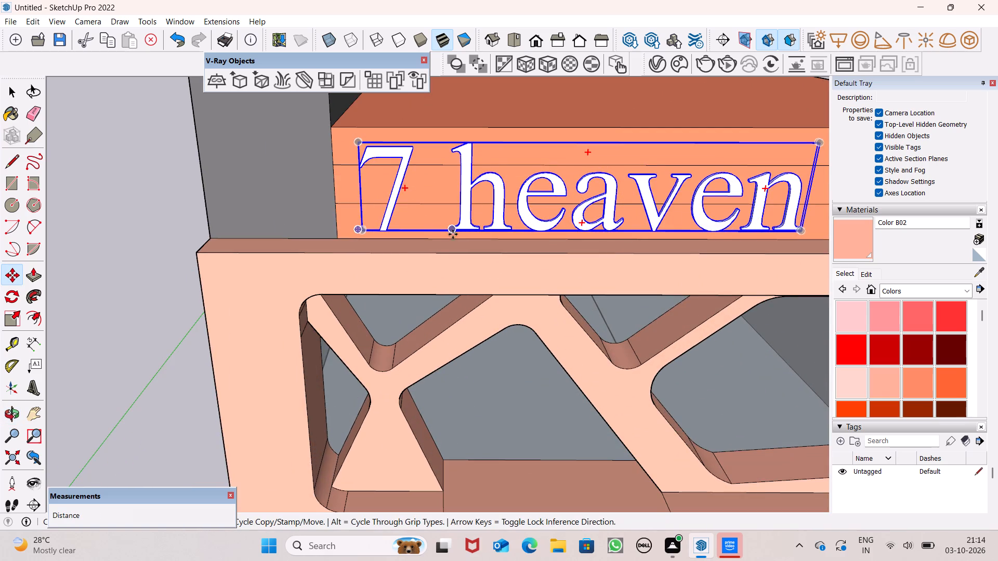
middle_click_drag(453, 234, 731, 316)
scroll(552, 273, "up", 1)
scroll(531, 256, "down", 8)
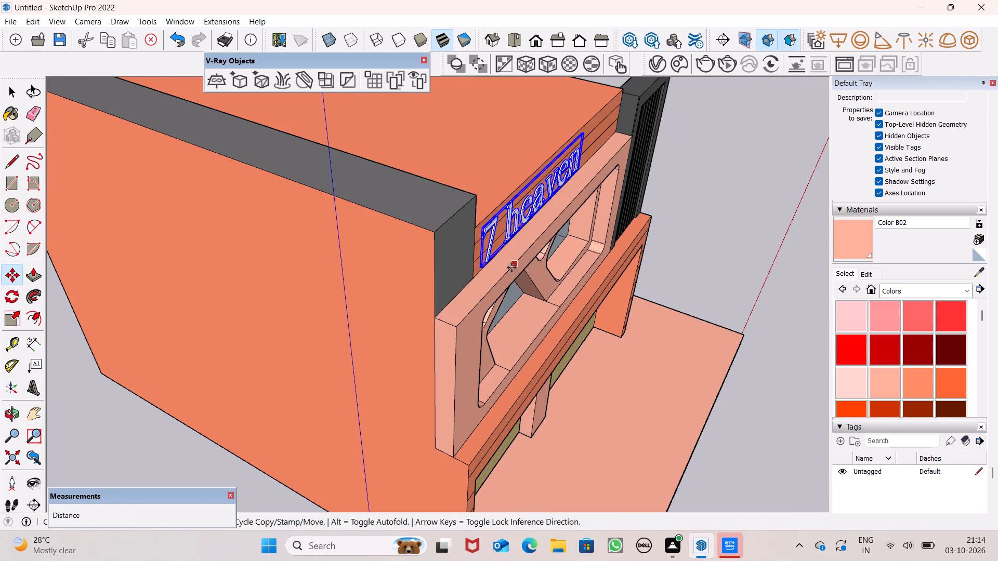
key("space")
key("Return")
key("bracketright")
key("Return")
left_click(789, 208)
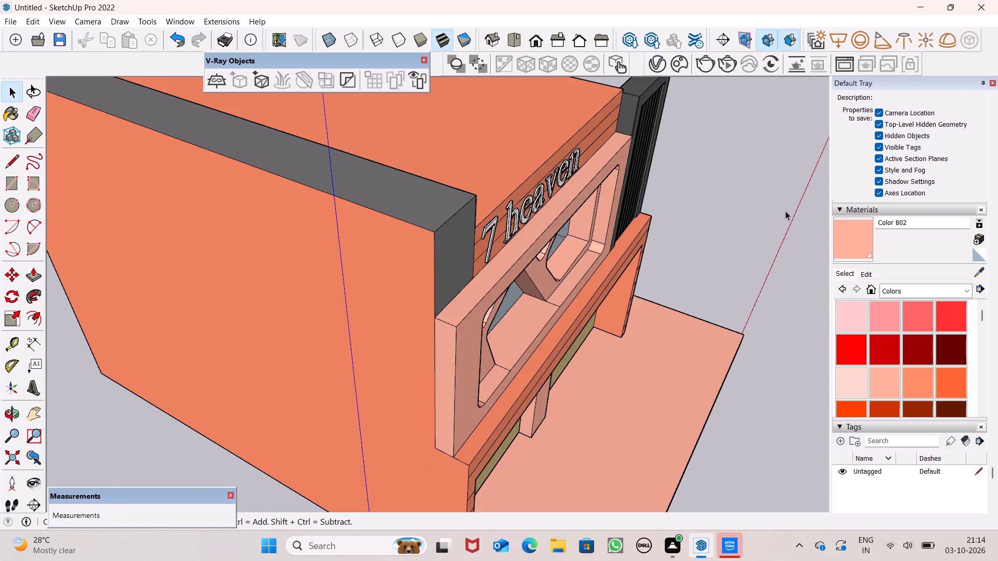
Select the "7 heaven" text on the banded wall above the lattice.
scroll(694, 218, "down", 6)
middle_click_drag(694, 235, 412, 153)
scroll(533, 220, "up", 6)
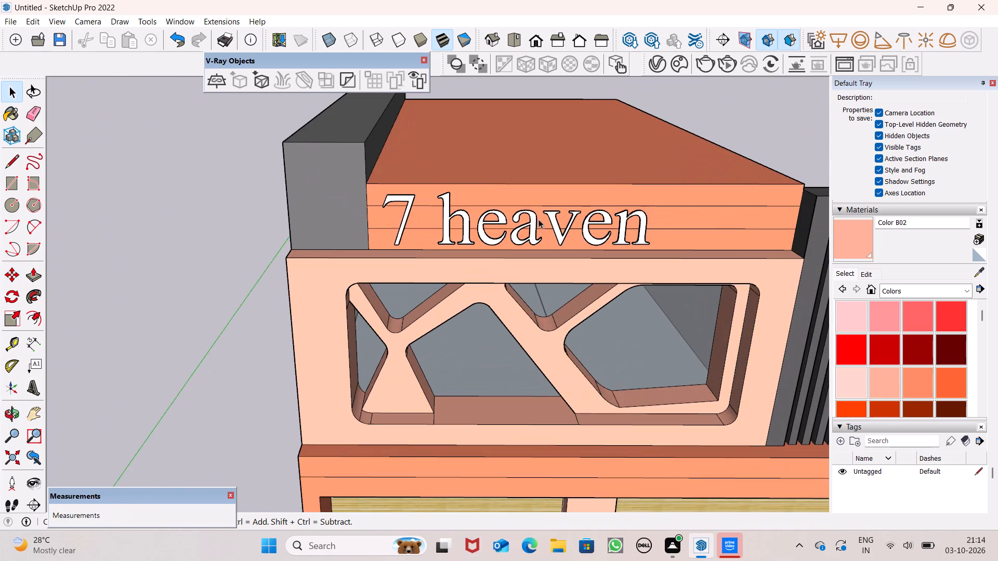
left_click(531, 219)
scroll(531, 218, "down", 5)
middle_click_drag(529, 220, 465, 269)
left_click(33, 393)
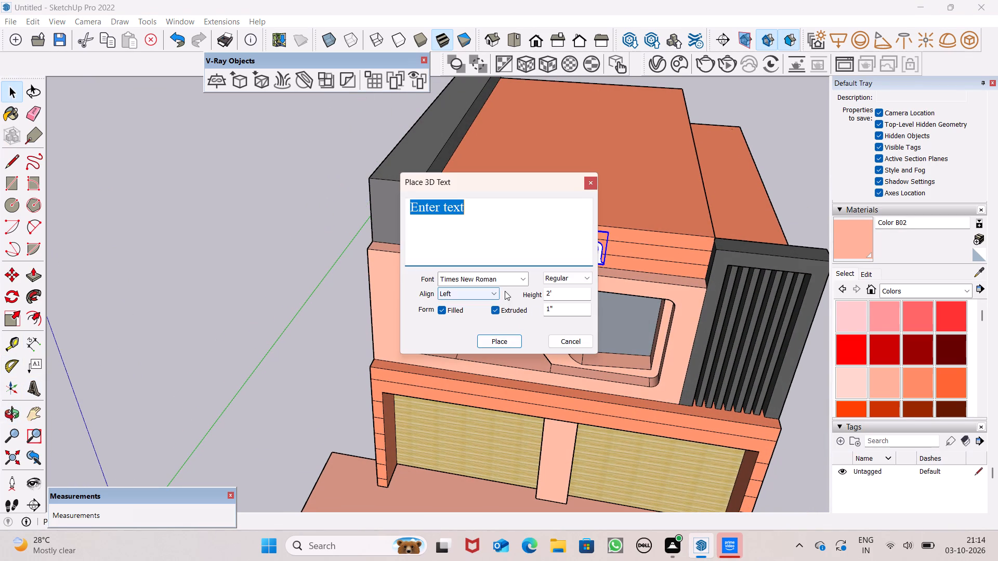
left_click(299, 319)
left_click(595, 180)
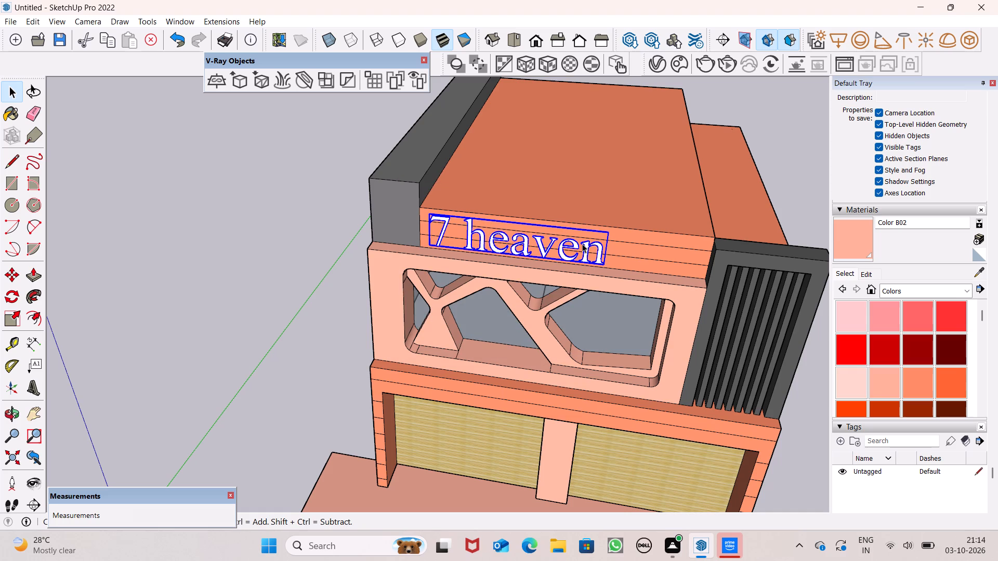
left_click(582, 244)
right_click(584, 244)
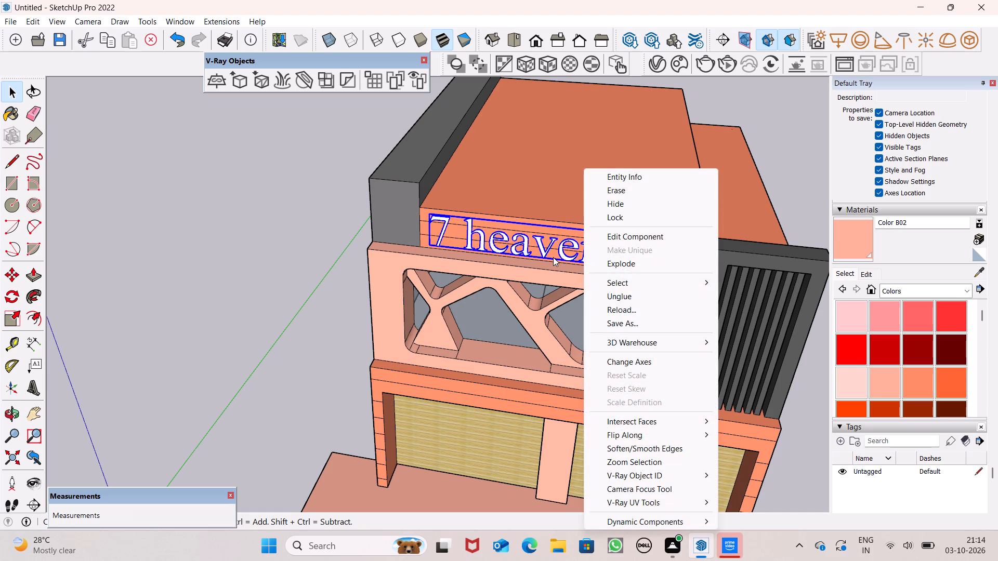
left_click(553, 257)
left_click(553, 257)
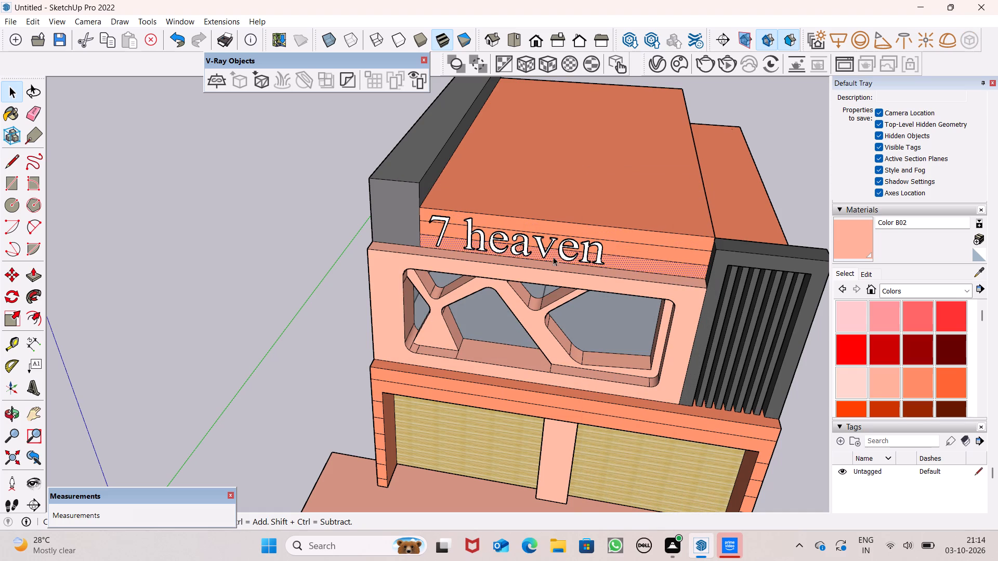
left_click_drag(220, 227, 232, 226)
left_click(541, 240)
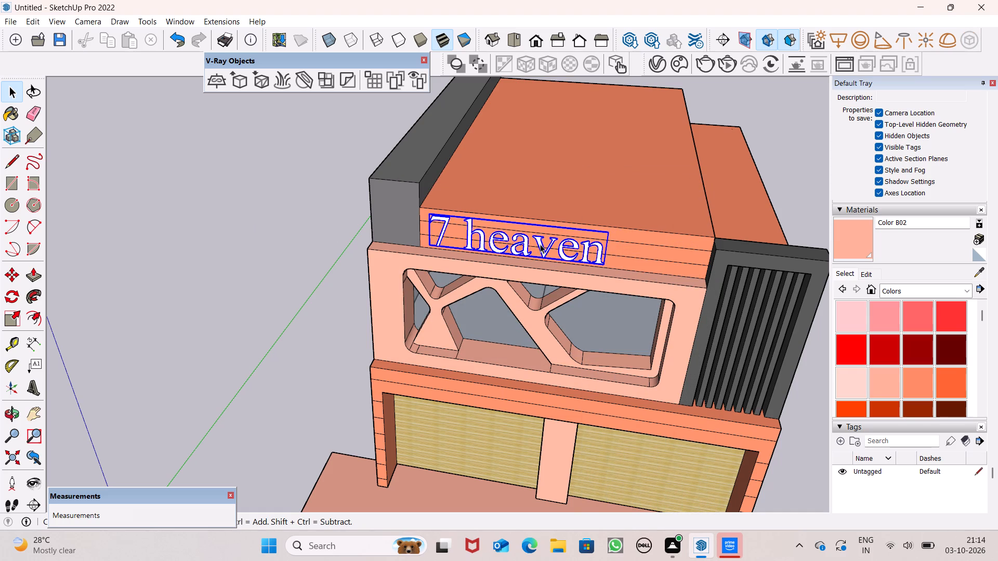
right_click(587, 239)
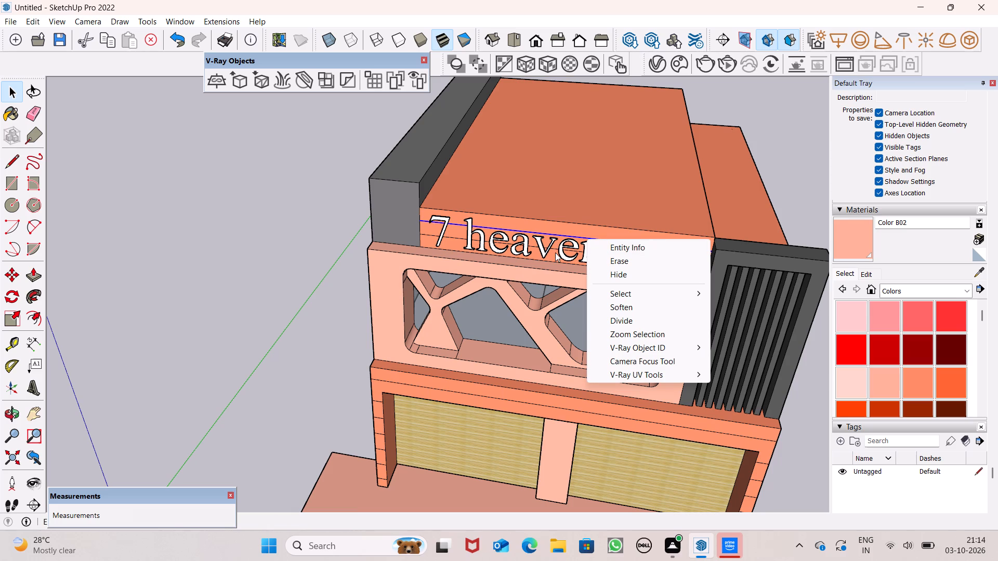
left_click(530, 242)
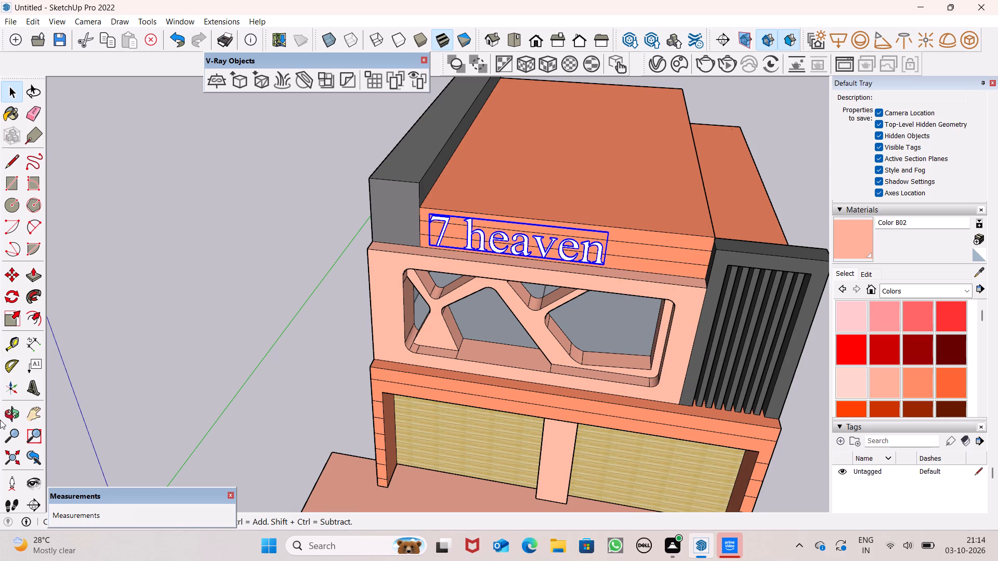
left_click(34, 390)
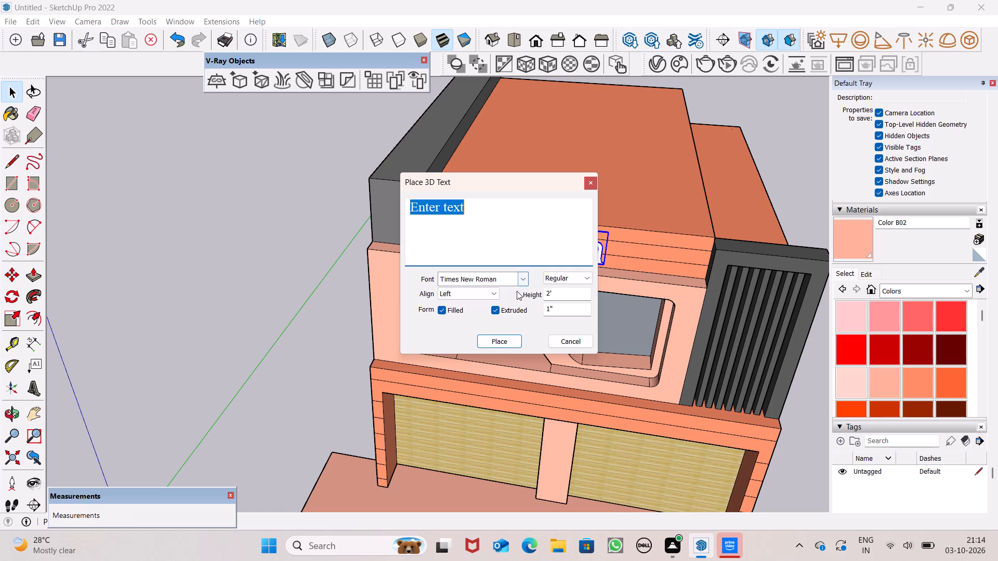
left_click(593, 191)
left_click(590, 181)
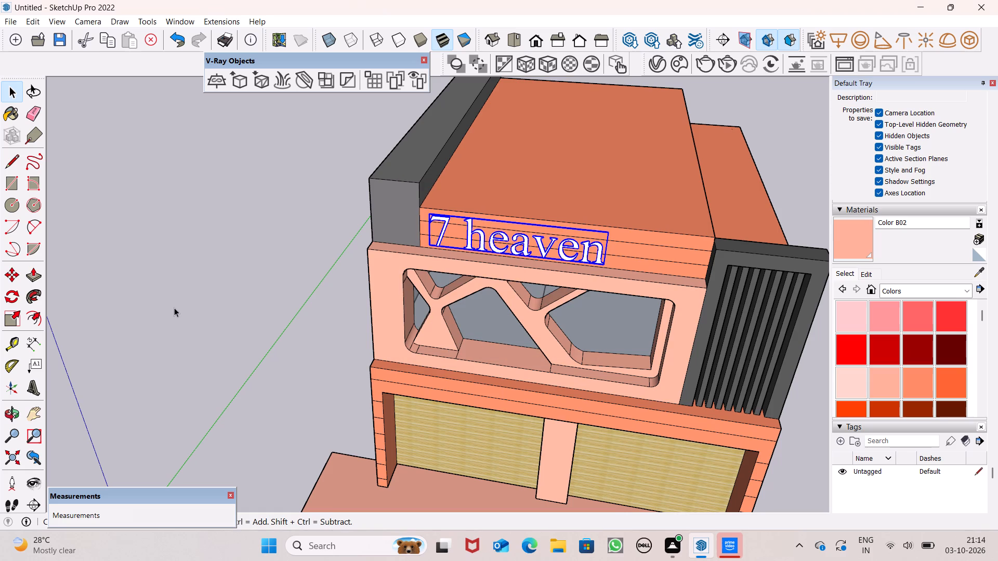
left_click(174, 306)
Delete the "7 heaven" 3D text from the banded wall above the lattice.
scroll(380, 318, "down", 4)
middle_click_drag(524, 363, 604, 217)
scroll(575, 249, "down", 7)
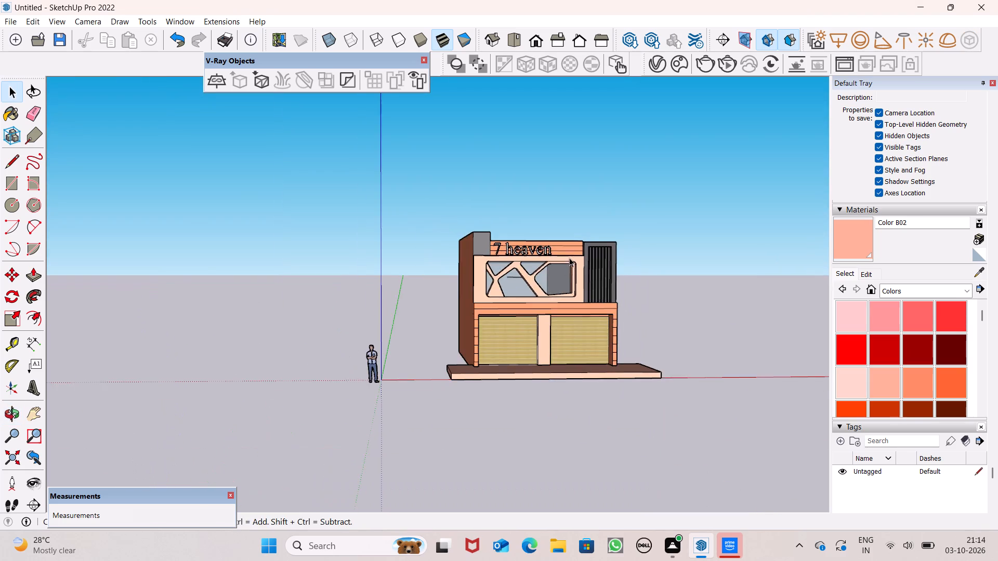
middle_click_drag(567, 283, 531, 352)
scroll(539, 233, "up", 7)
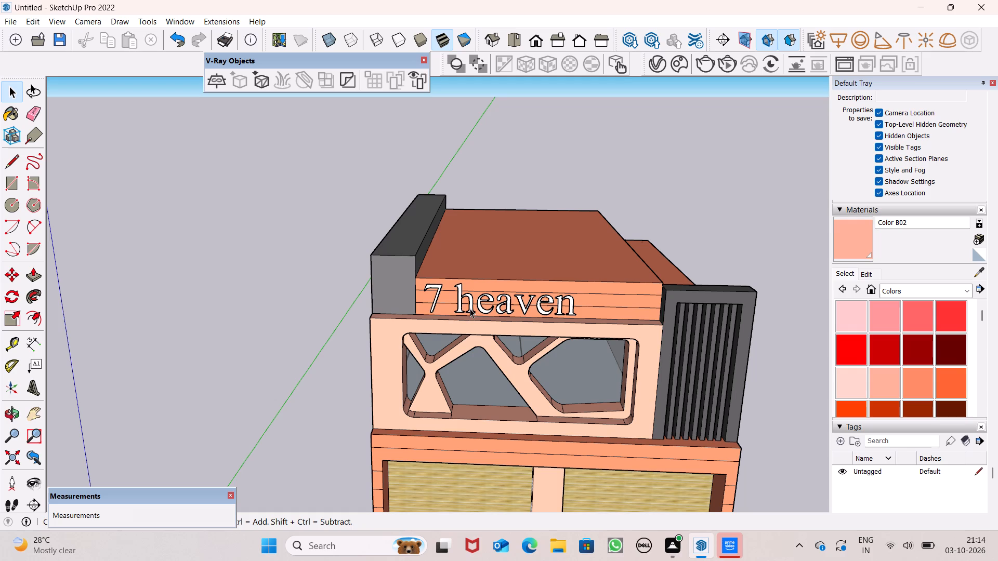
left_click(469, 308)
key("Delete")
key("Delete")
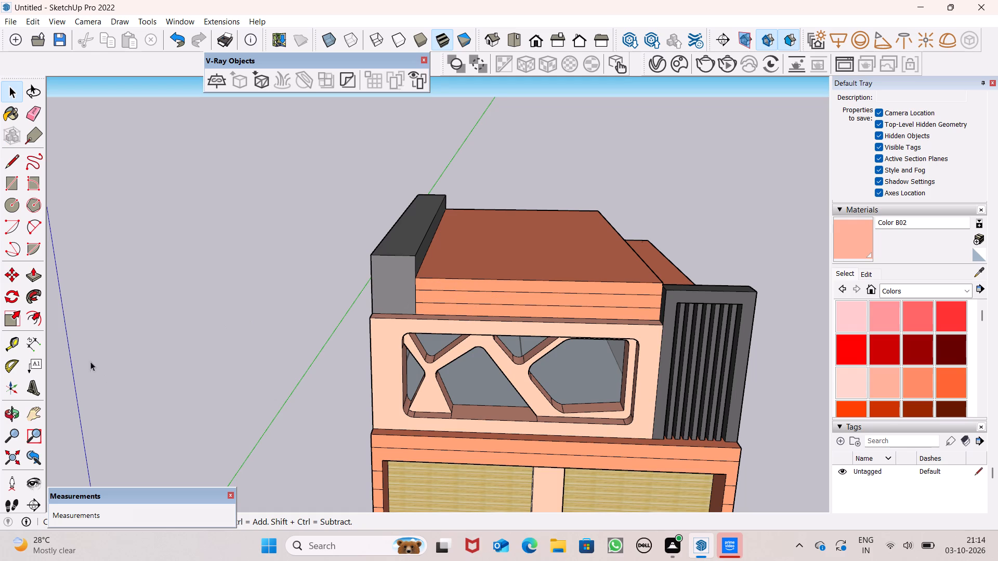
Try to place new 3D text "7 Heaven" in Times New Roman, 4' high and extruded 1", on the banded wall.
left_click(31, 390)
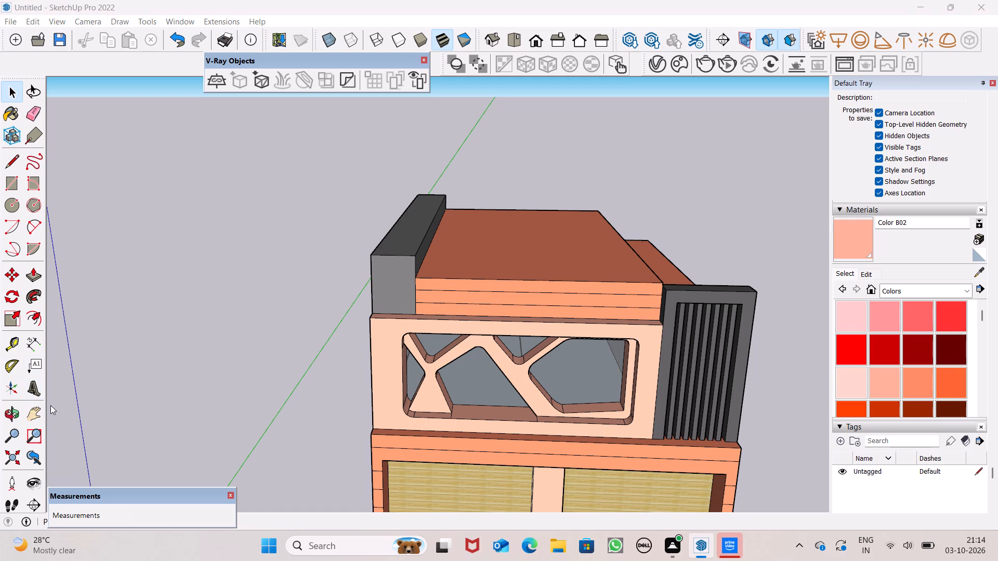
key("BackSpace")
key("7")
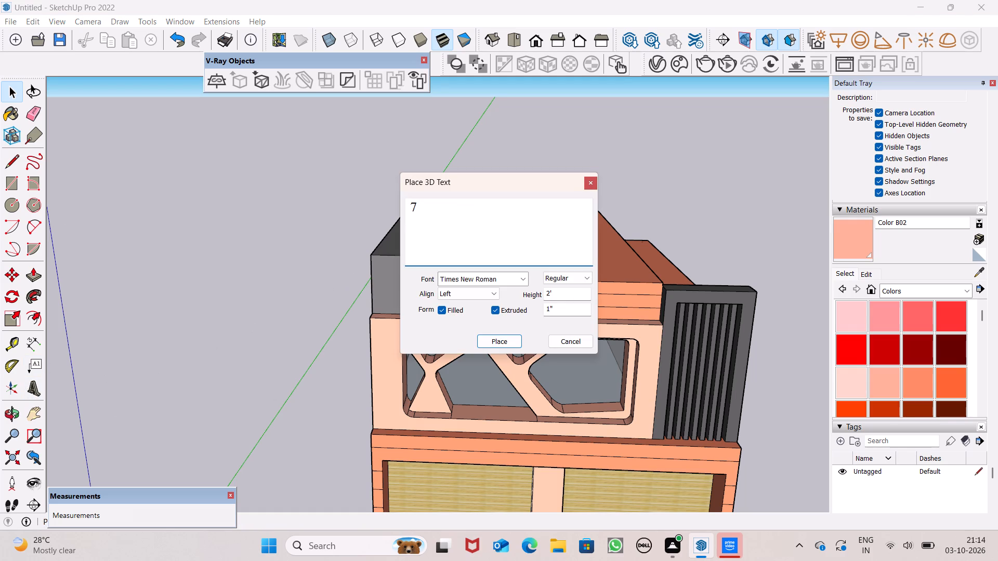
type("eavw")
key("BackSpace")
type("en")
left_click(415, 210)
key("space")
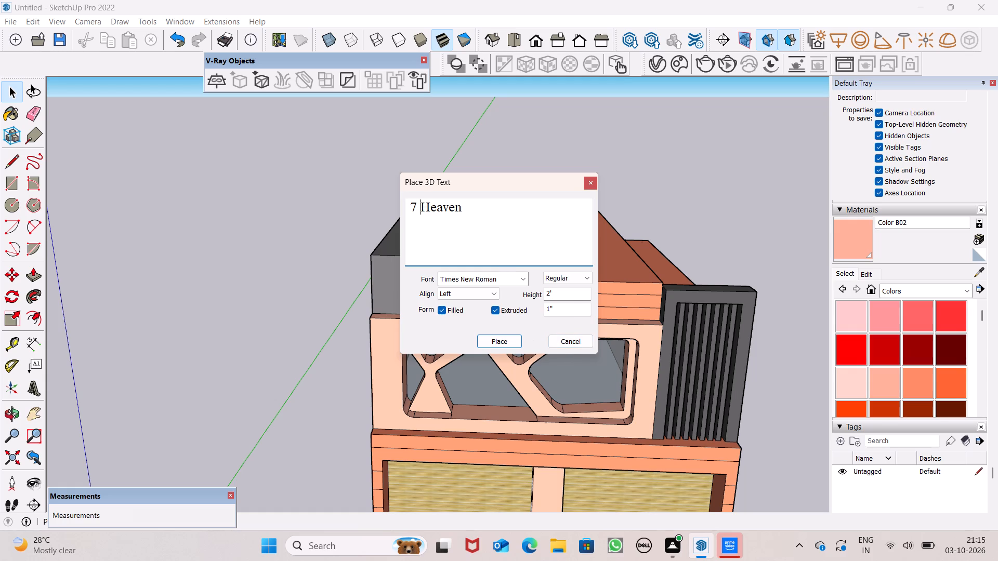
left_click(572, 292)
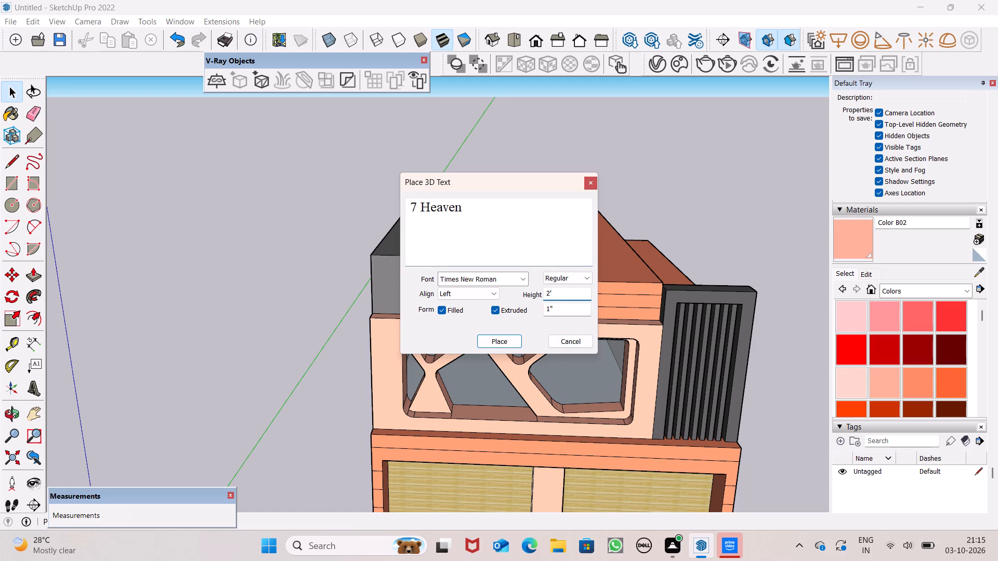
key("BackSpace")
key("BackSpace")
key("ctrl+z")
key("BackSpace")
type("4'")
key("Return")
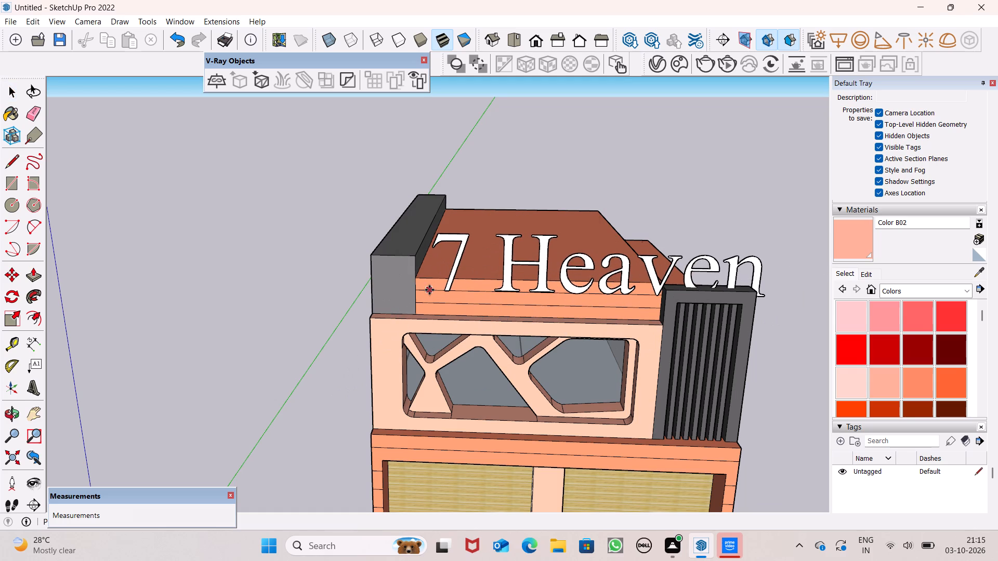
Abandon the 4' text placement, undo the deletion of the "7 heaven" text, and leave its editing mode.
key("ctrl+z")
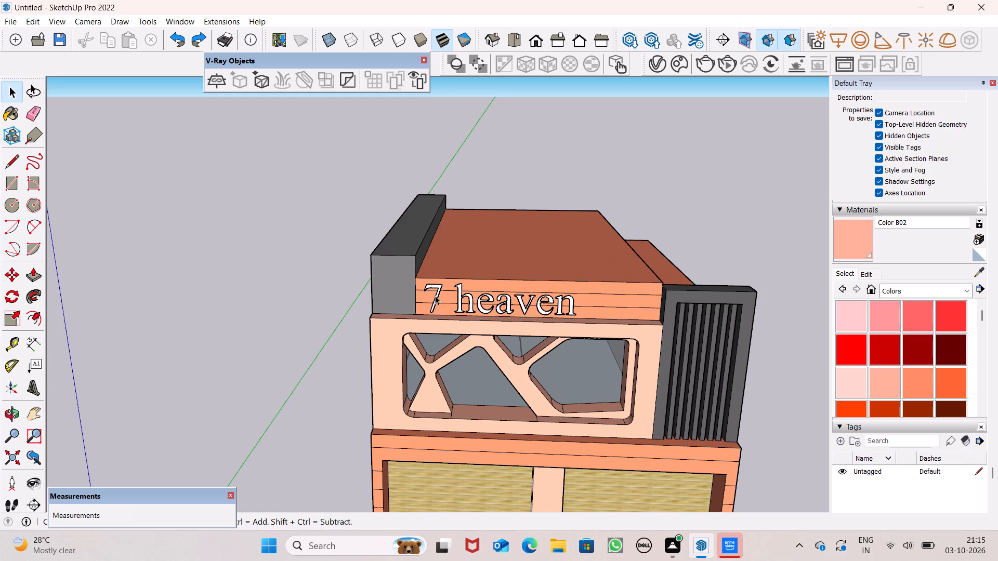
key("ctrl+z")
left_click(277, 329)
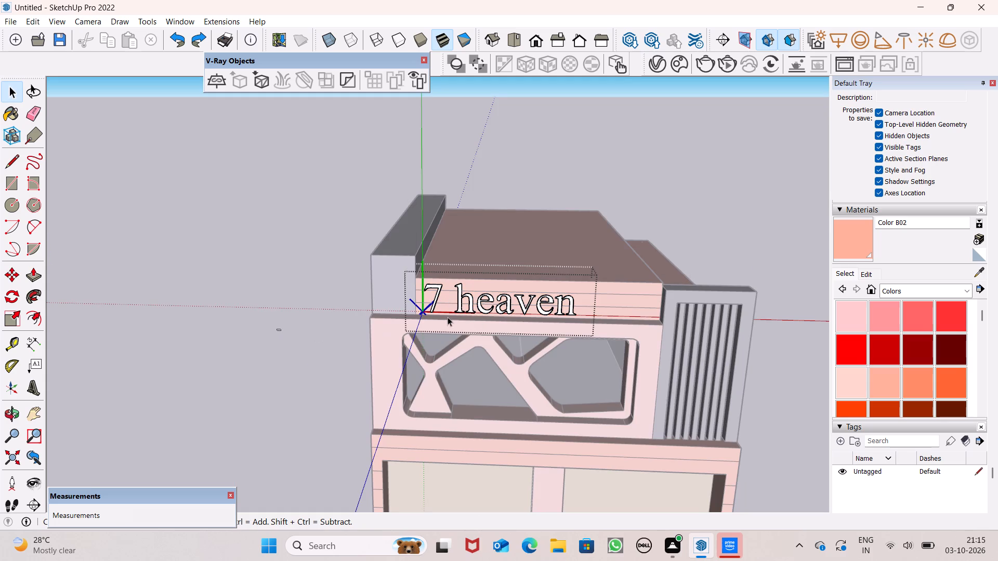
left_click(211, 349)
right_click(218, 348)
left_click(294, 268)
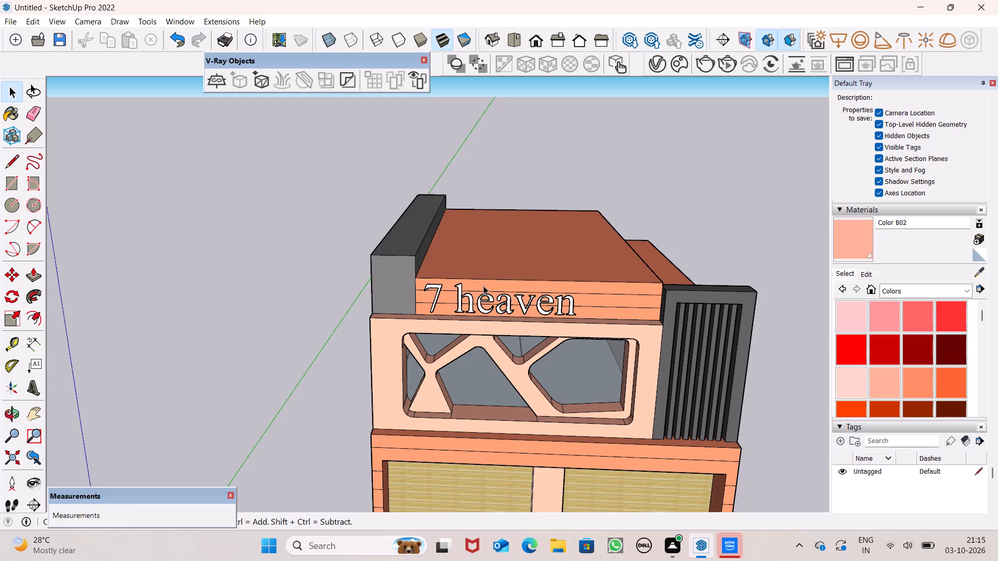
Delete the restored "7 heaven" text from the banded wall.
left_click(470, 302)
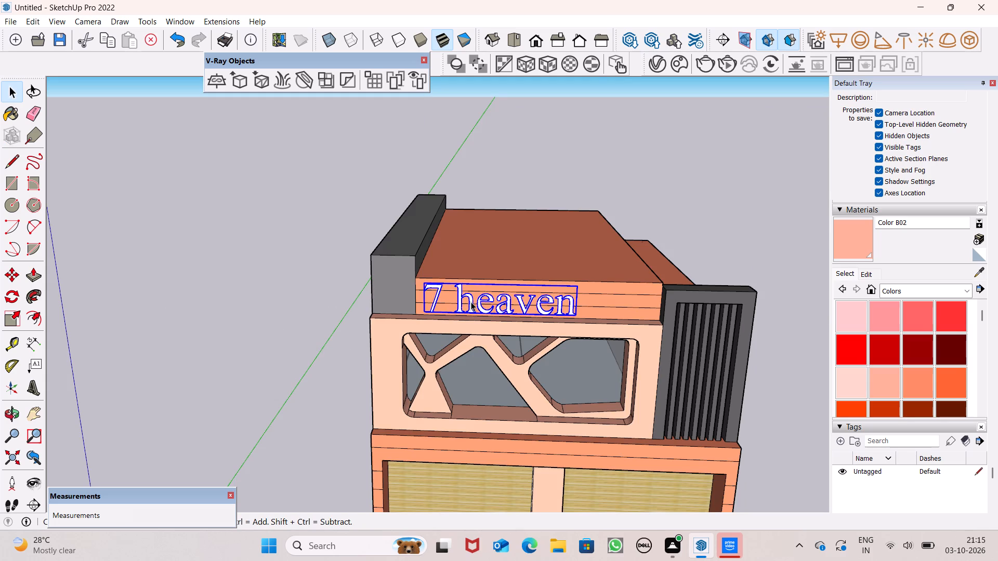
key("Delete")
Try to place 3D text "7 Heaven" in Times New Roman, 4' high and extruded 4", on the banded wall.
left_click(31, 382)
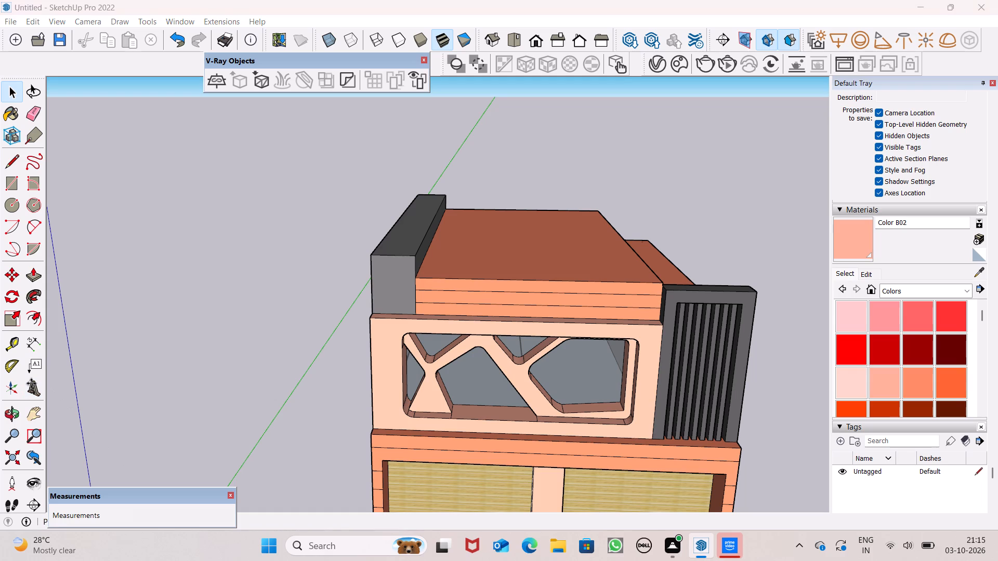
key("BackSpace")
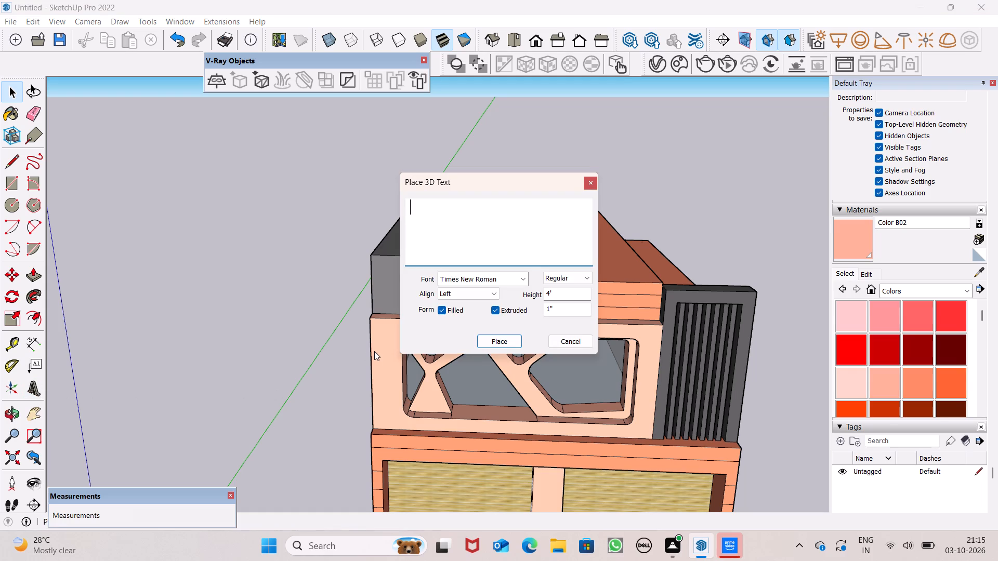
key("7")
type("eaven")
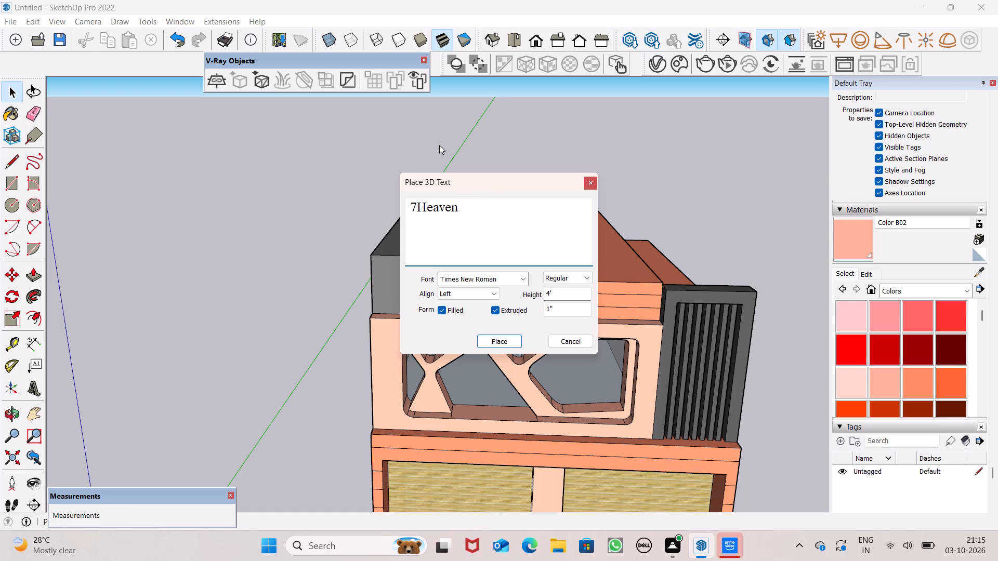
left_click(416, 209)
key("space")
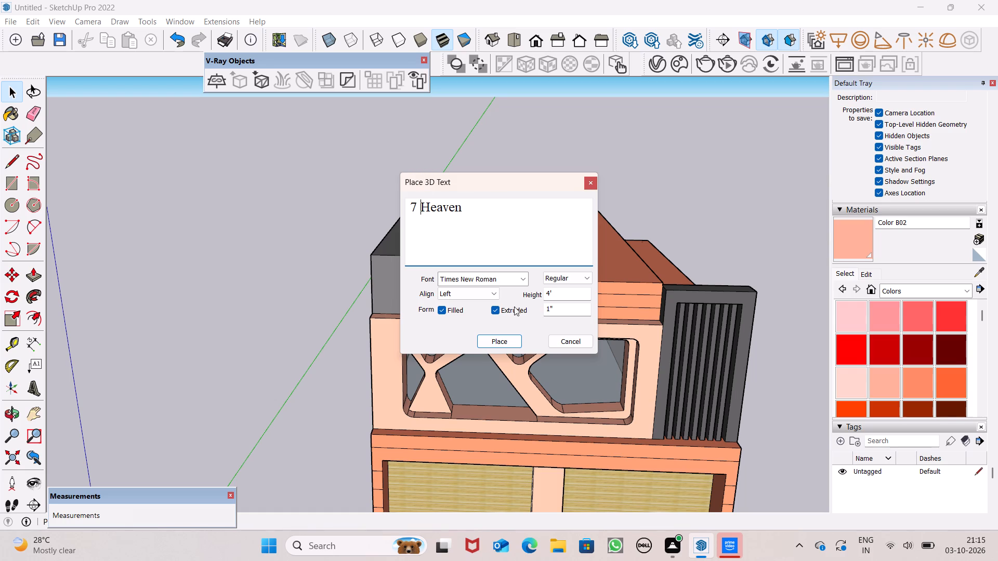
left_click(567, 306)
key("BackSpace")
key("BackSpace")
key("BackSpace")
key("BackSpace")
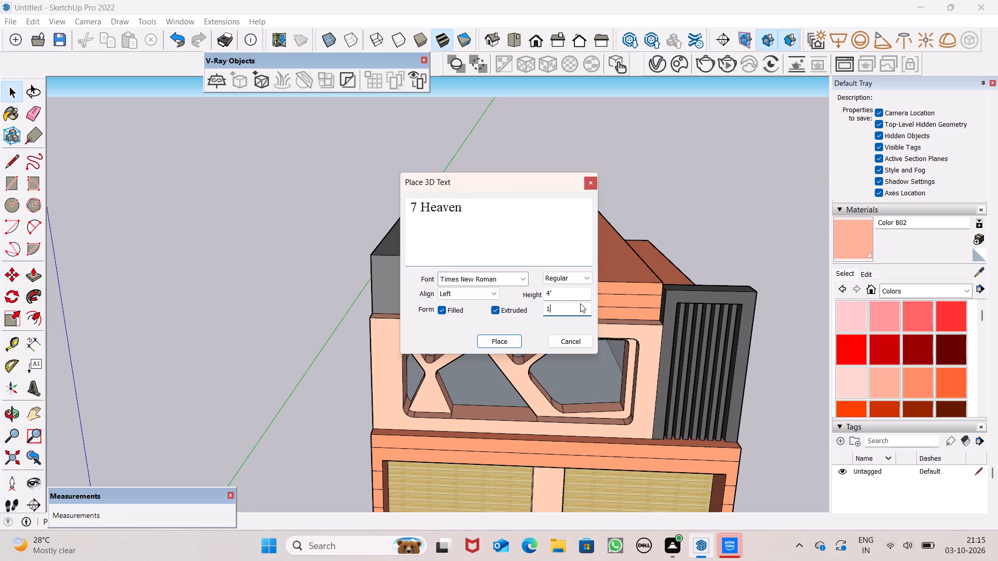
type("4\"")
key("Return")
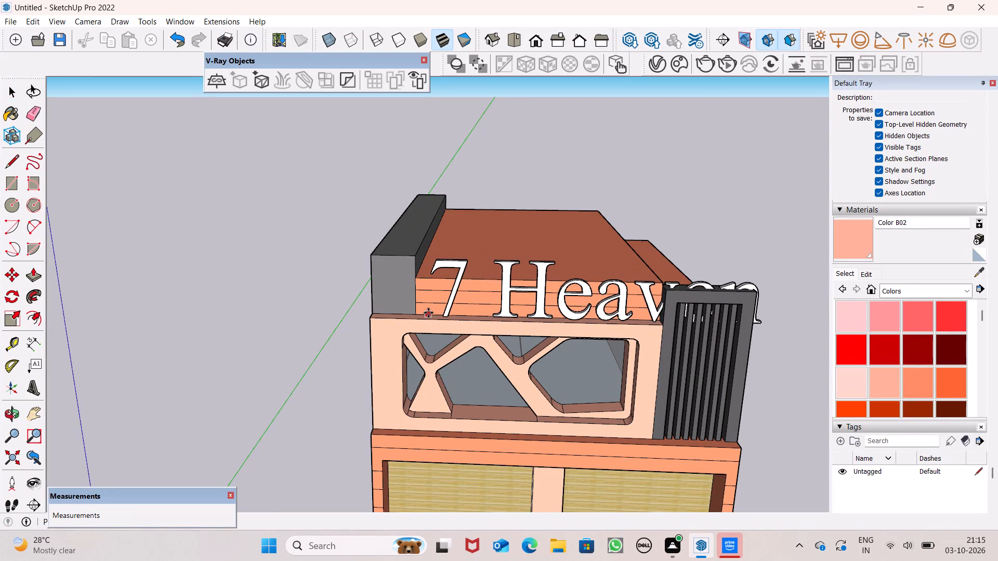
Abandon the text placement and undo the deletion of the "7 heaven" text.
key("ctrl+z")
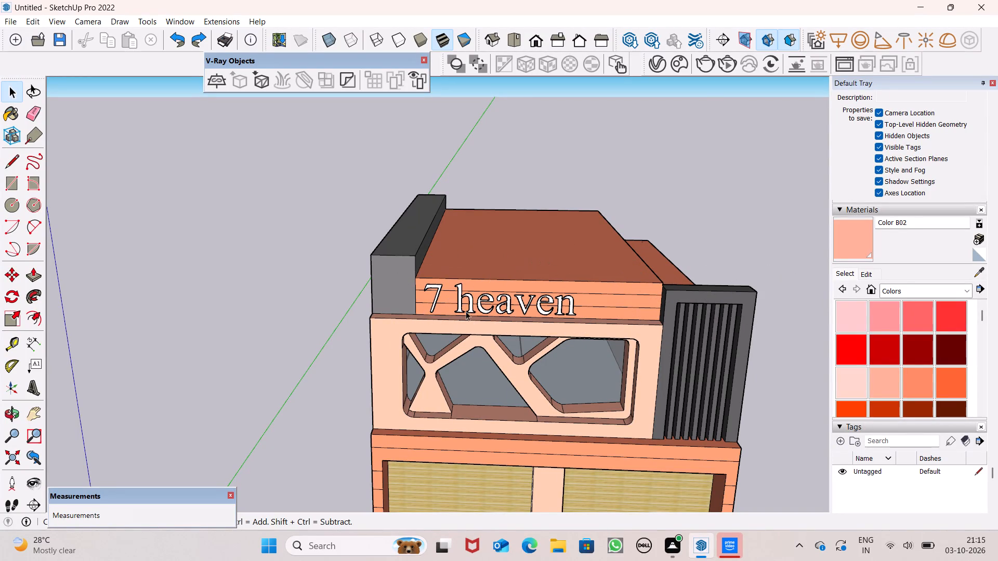
Delete the lowercase "7 heaven" text from the banded wall above the lattice.
left_click(472, 304)
key("Delete")
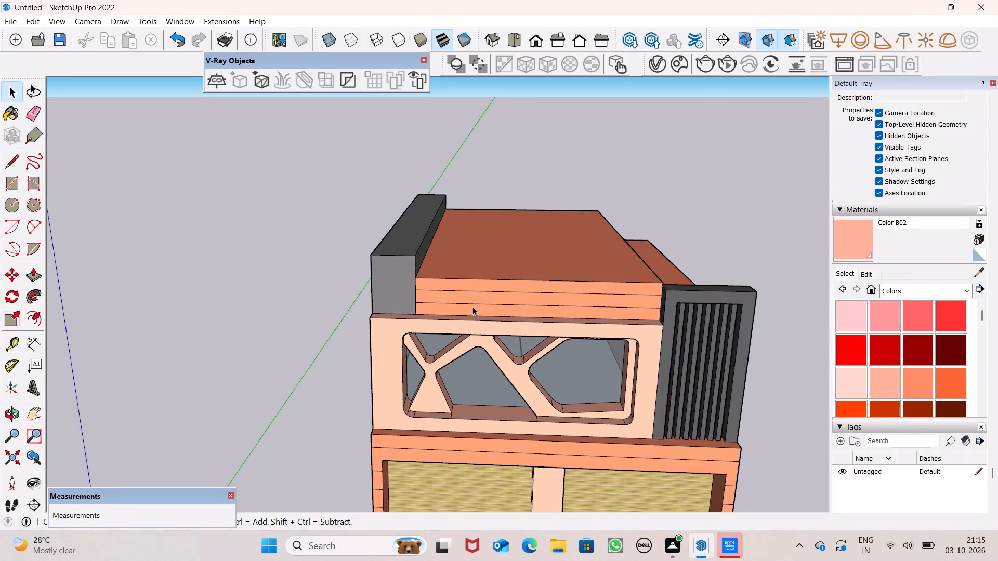
Place 3D text "7 Heaven" in Times New Roman, 2' high and extruded 4", on the banded wall above the lattice.
left_click(32, 391)
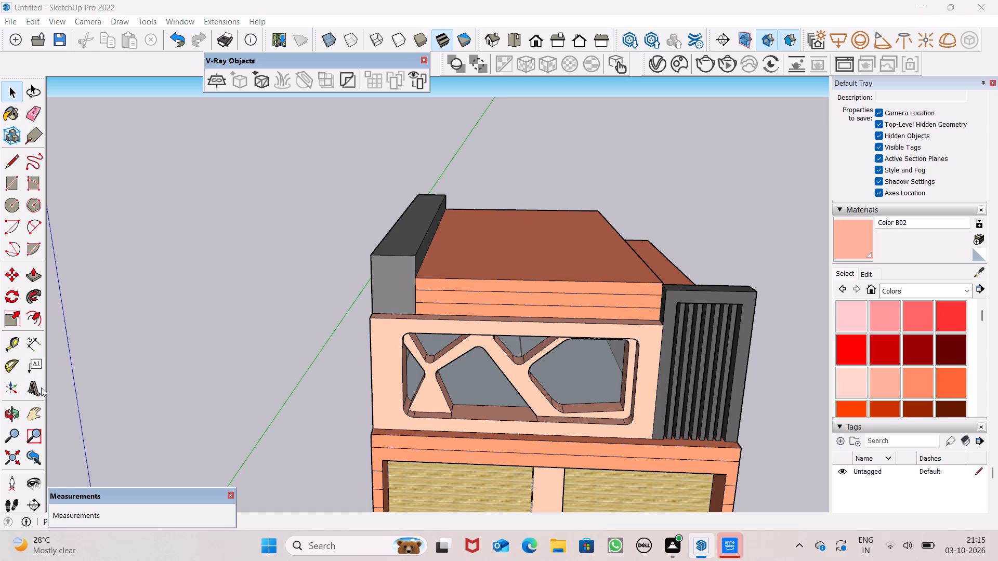
key("BackSpace")
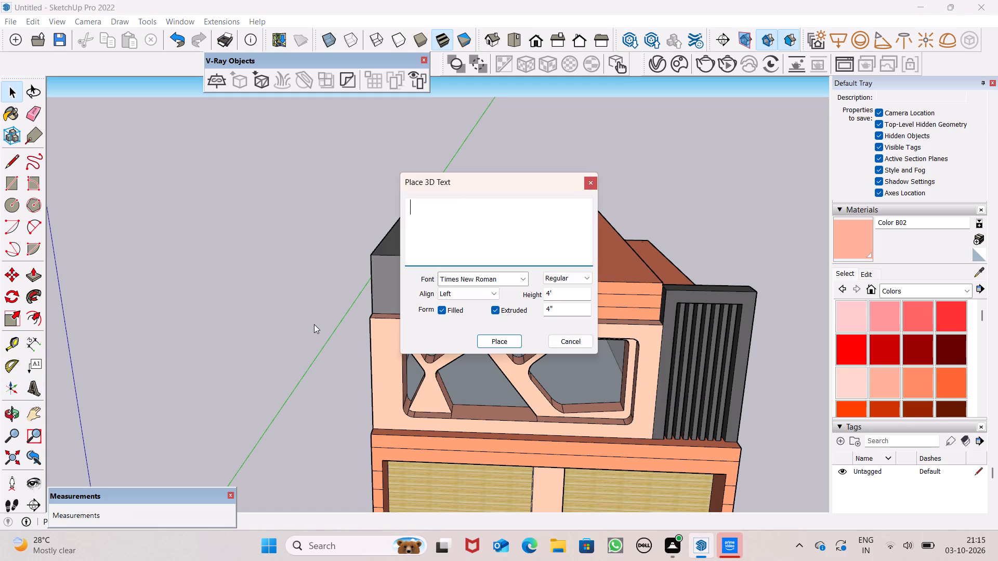
key("7")
key("h")
key("BackSpace")
key("BackSpace")
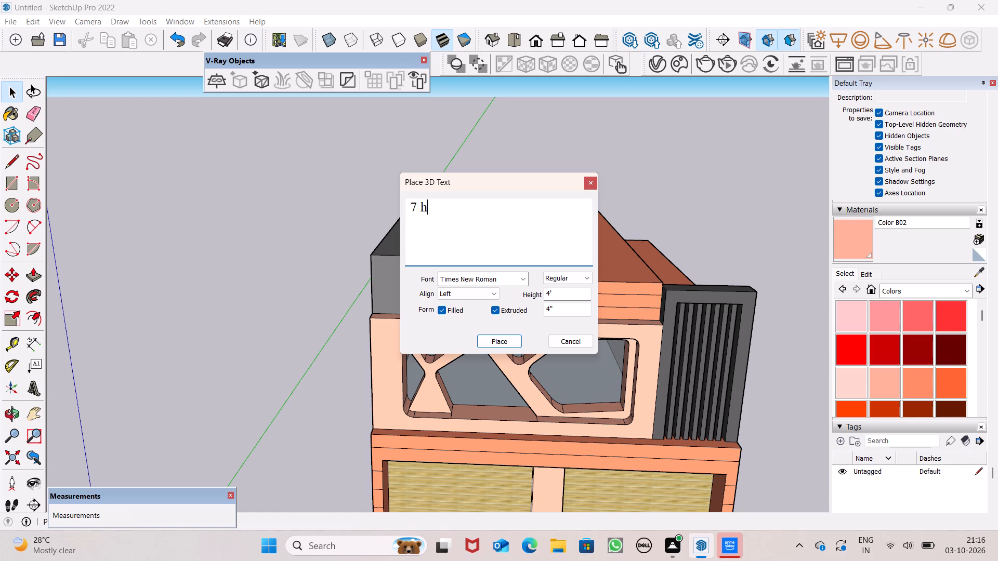
key("BackSpace")
key("h")
type("eaven")
left_click(578, 291)
key("BackSpace")
key("BackSpace")
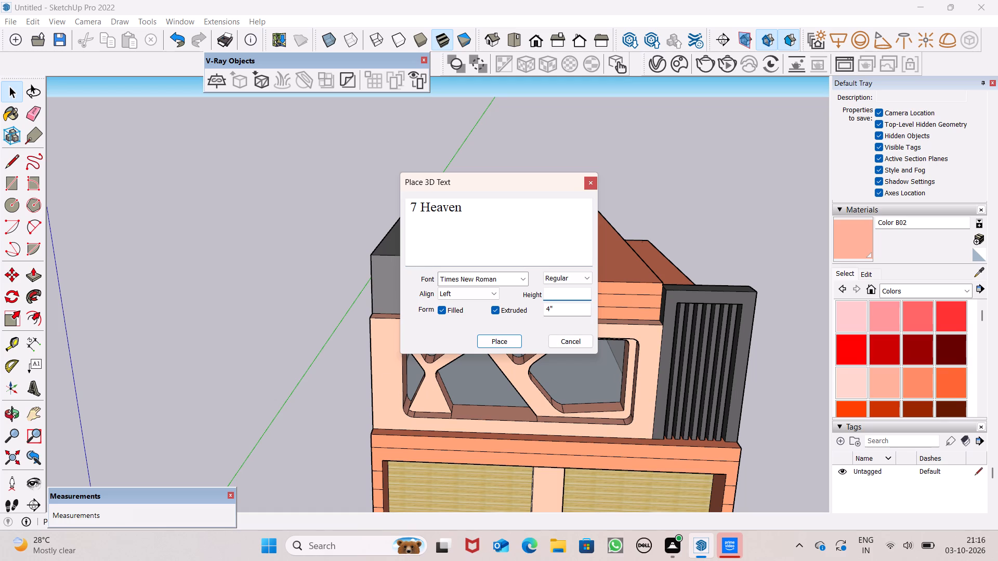
type("2'")
key("Return")
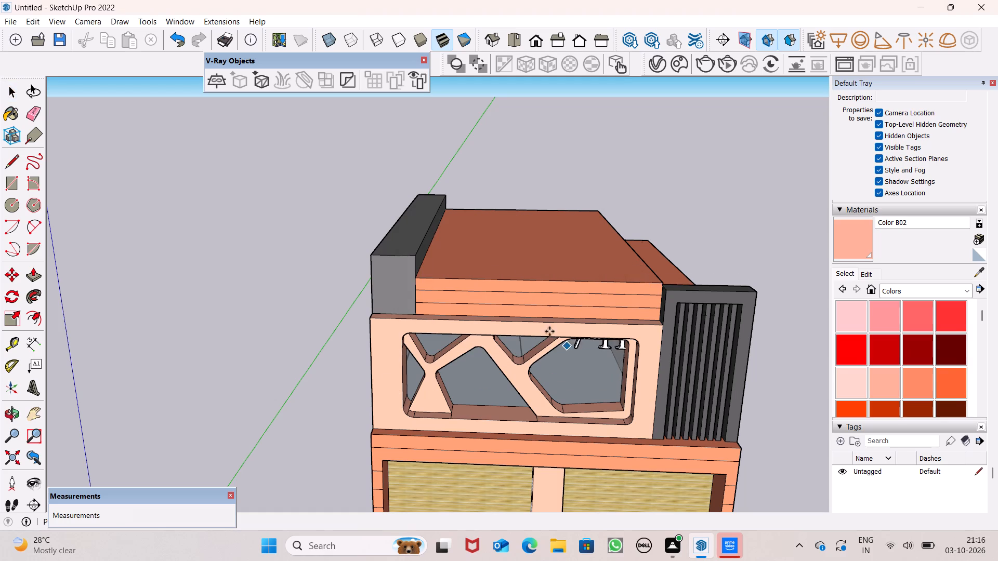
scroll(447, 300, "up", 8)
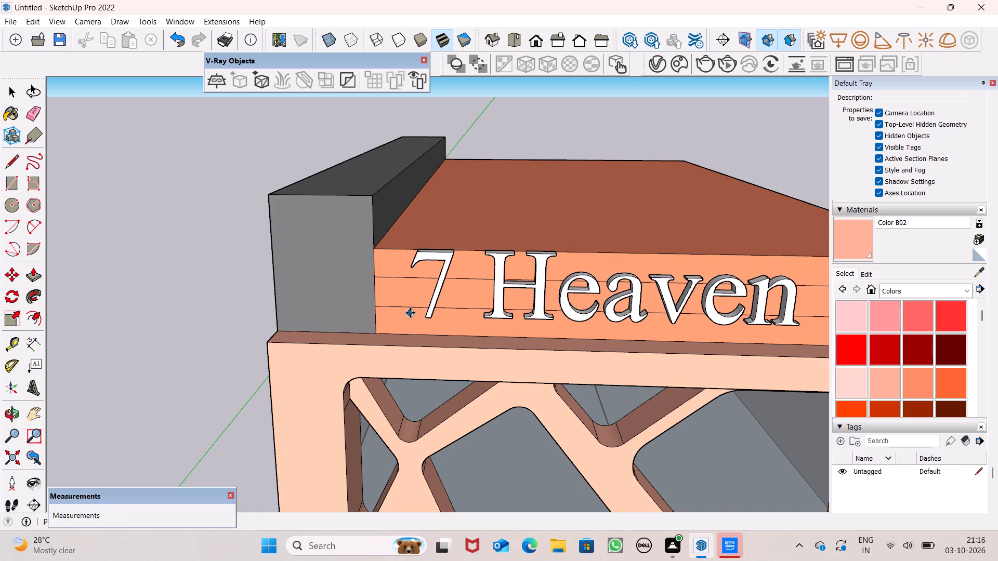
scroll(404, 323, "up", 7)
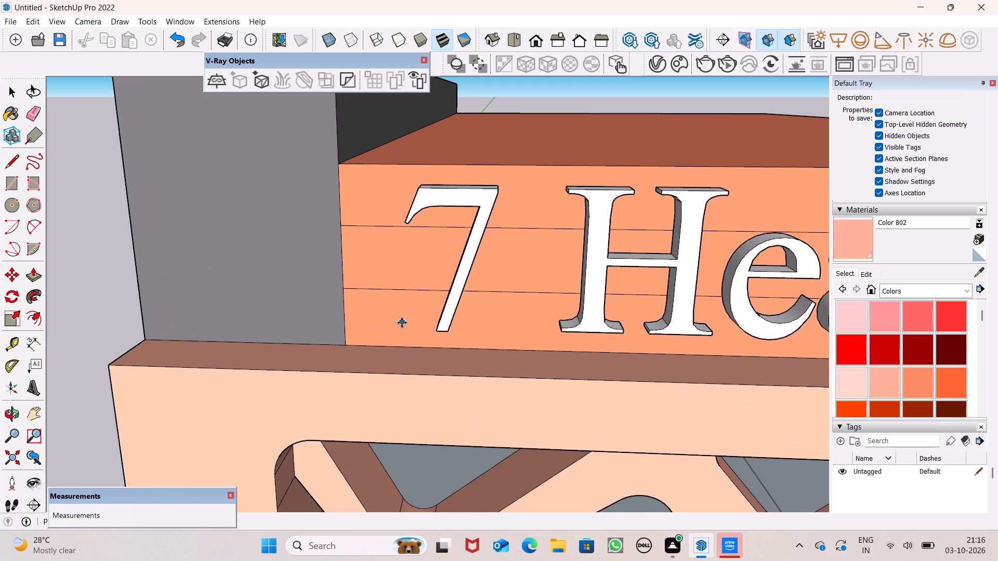
left_click(402, 323)
Reposition the "7 Heaven" text on the banded wall so it starts close to the dark grey parapet block, just above the lattice frame.
scroll(405, 322, "down", 19)
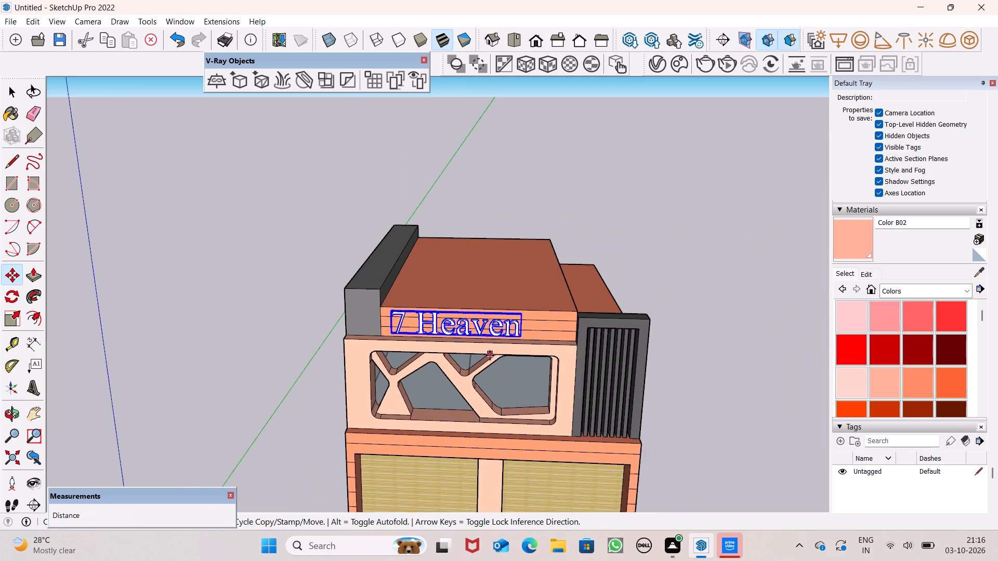
middle_click_drag(490, 354, 196, 403)
left_click(269, 279)
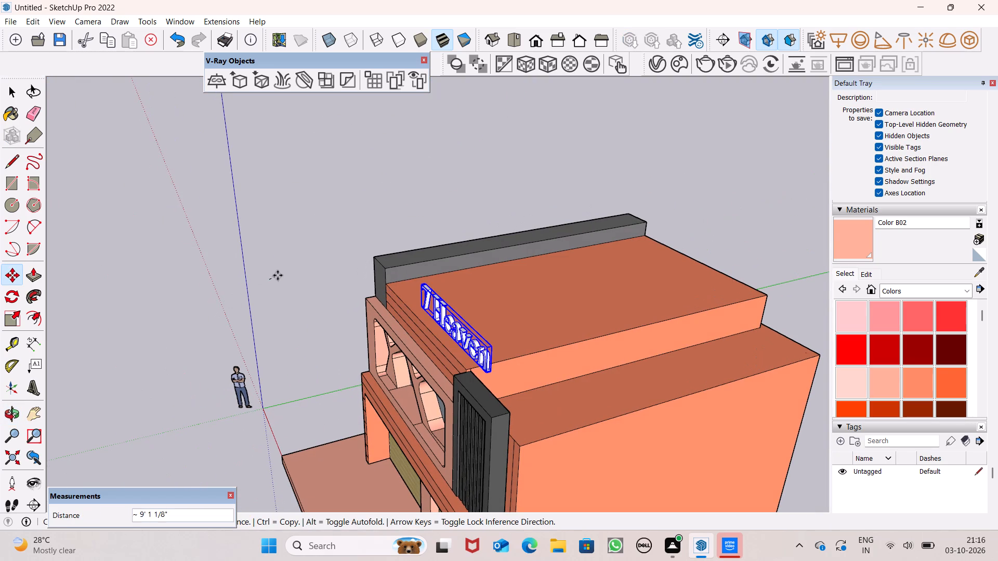
left_click(278, 275)
middle_click_drag(366, 306, 780, 364)
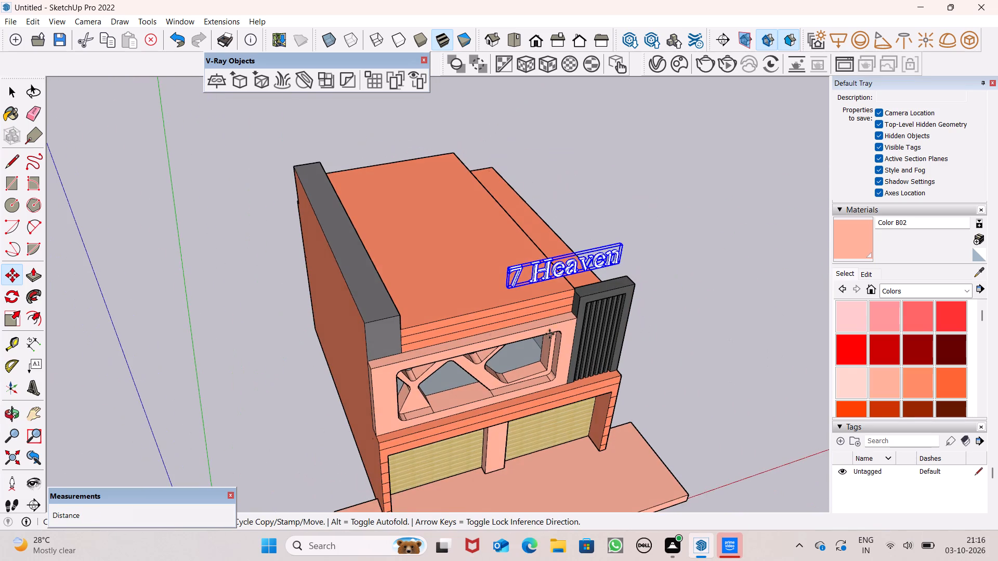
scroll(494, 333, "up", 6)
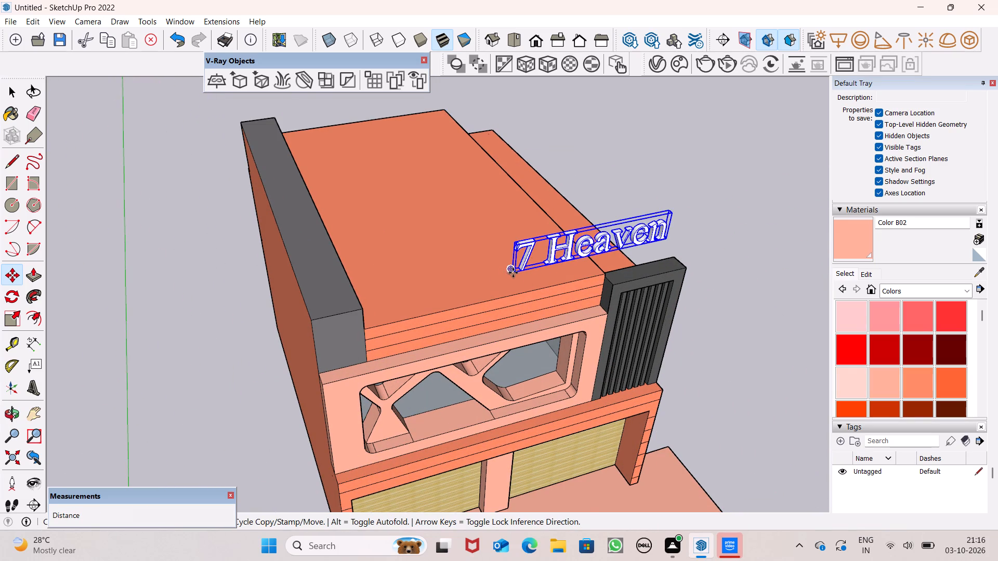
scroll(512, 289, "up", 6)
left_click_drag(515, 258, 287, 413)
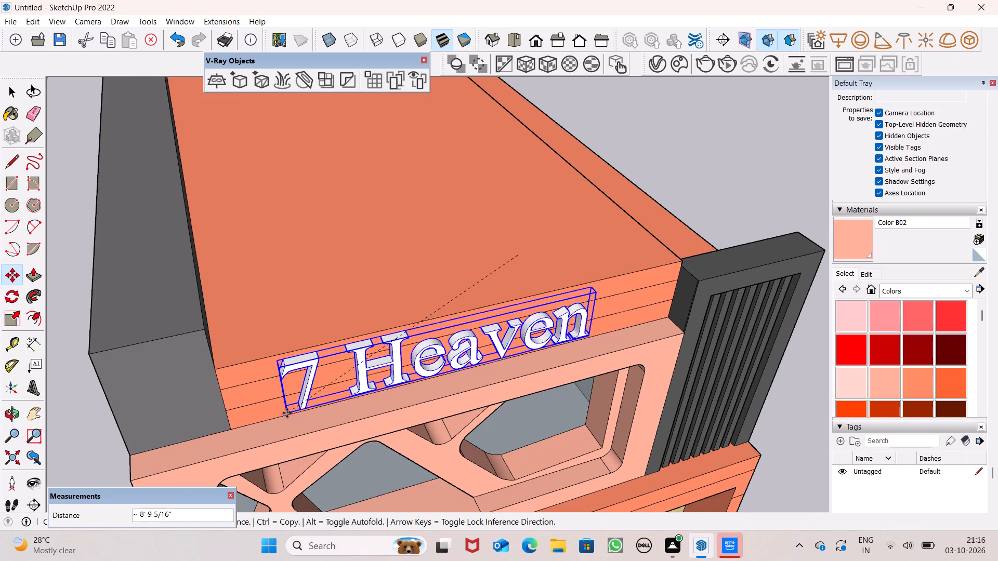
left_click_drag(287, 413, 260, 421)
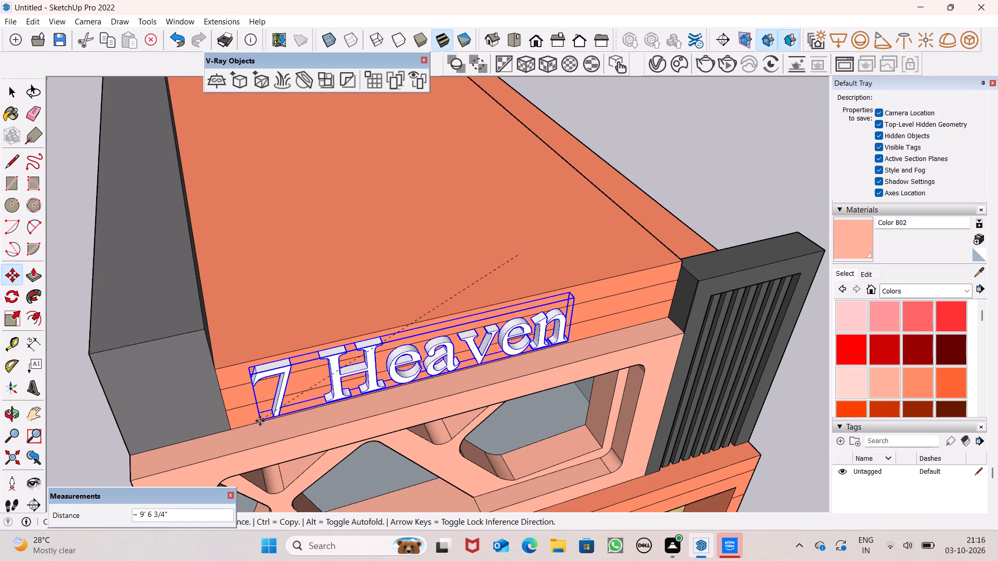
left_click_drag(260, 421, 260, 422)
Examine the "7 Heaven" lettering up close against the banded wall, opening the text for editing and leaving it.
scroll(305, 444, "down", 2)
middle_click_drag(329, 440, 320, 309)
scroll(286, 347, "up", 5)
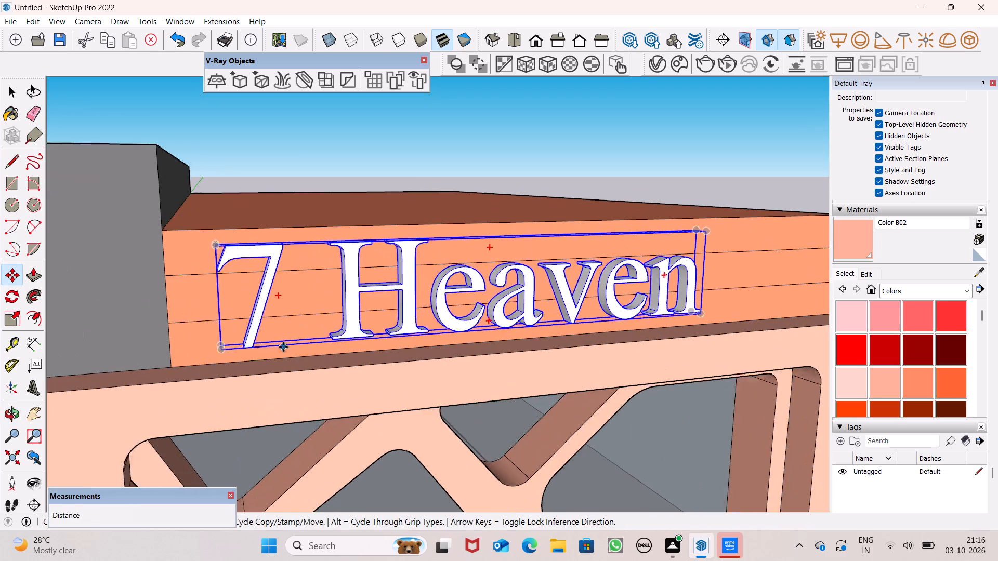
scroll(283, 347, "up", 7)
middle_click_drag(236, 350, 275, 389)
key("space")
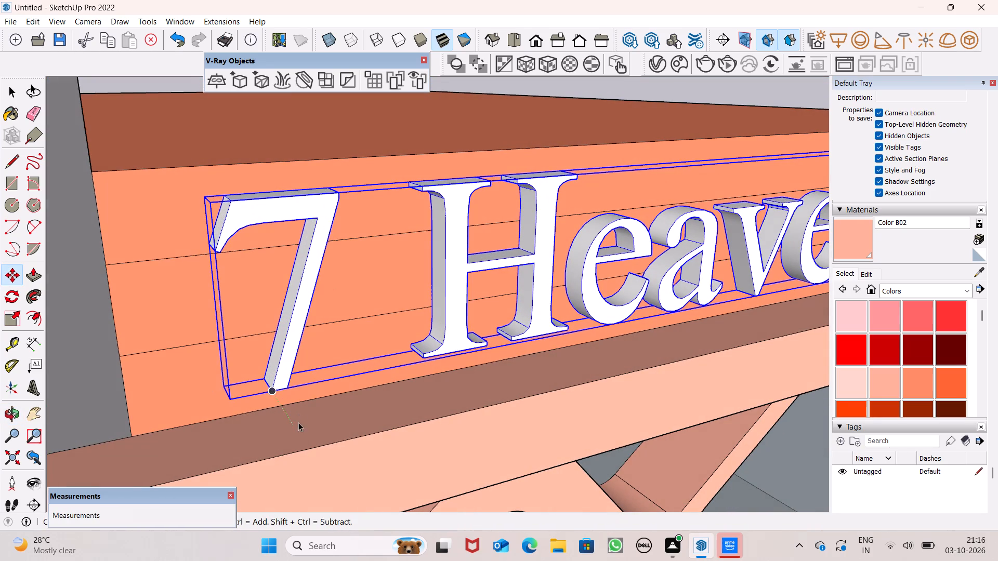
key("Return")
scroll(299, 428, "down", 2)
scroll(297, 373, "down", 11)
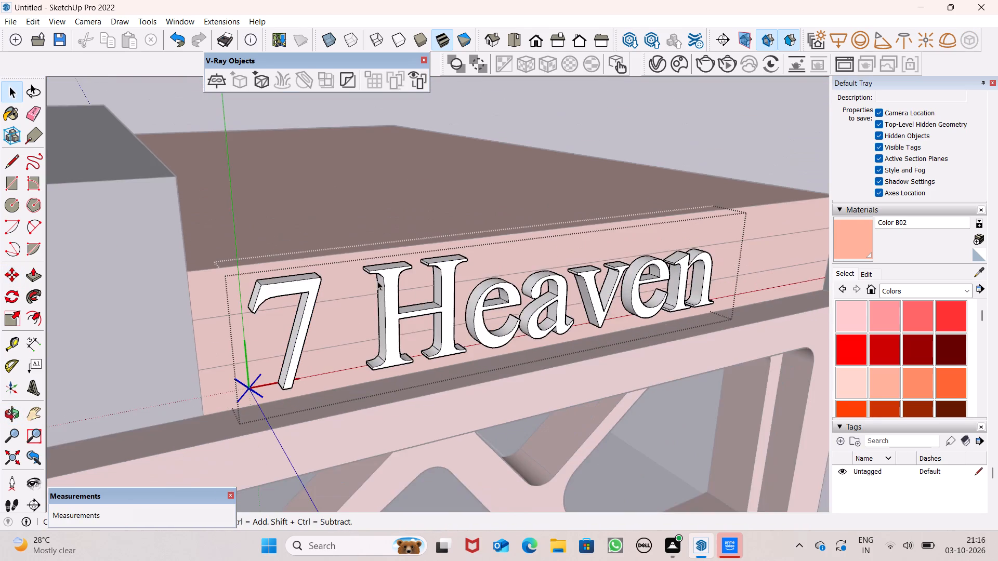
scroll(377, 281, "down", 11)
left_click(558, 200)
Examine the whole front facade with its sign, lattice, slatted frame and shutters from several distances.
middle_click_drag(614, 296, 435, 276)
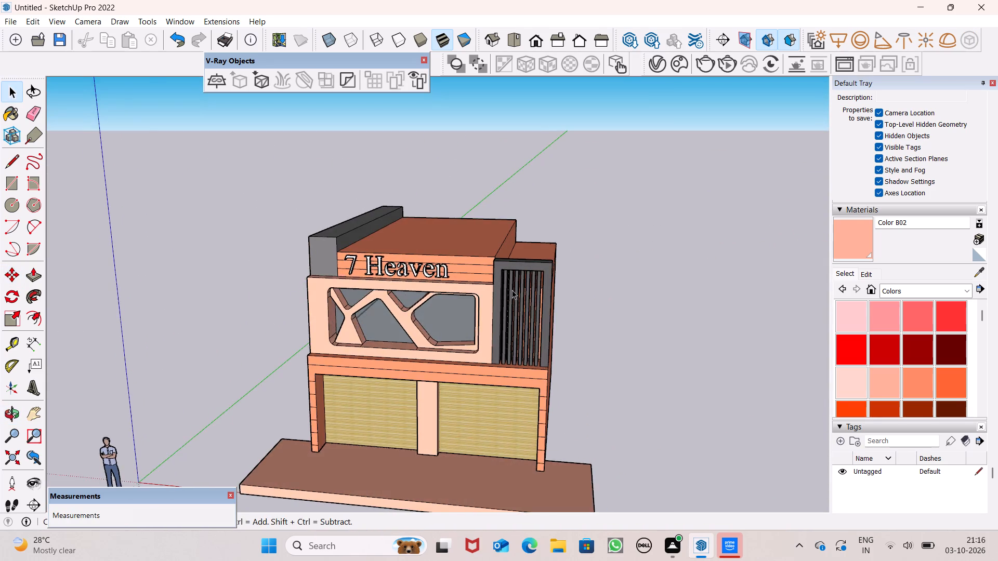
scroll(513, 291, "down", 6)
middle_click_drag(567, 308, 569, 276)
scroll(418, 310, "up", 6)
scroll(468, 290, "down", 4)
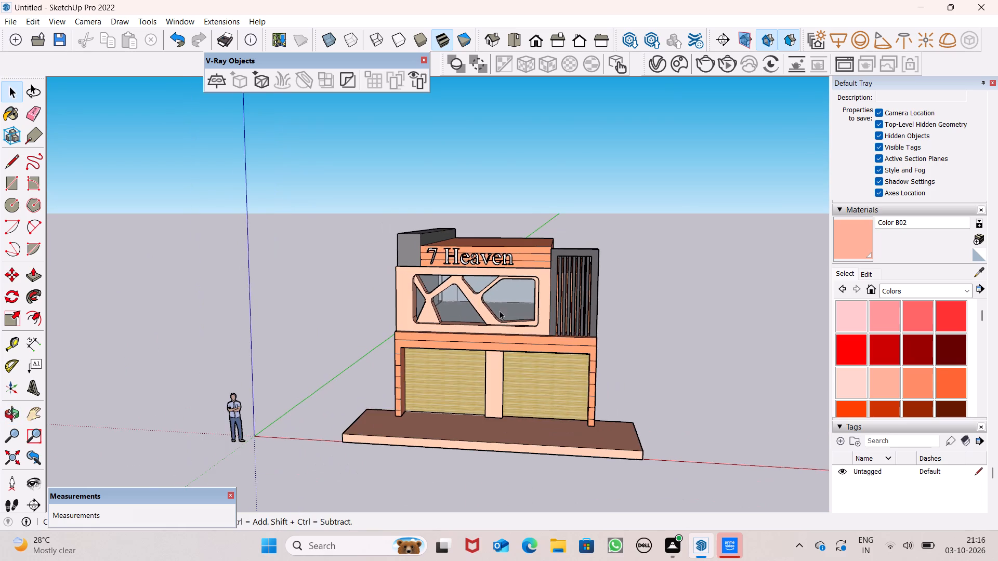
middle_click_drag(527, 369, 528, 402)
scroll(529, 402, "up", 1)
scroll(532, 396, "down", 2)
right_click(541, 392)
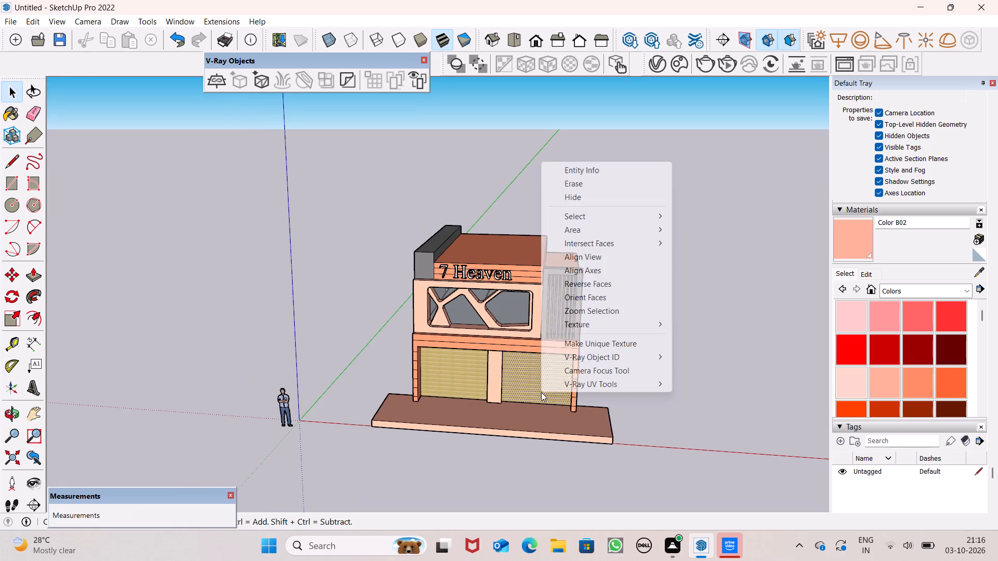
left_click(481, 202)
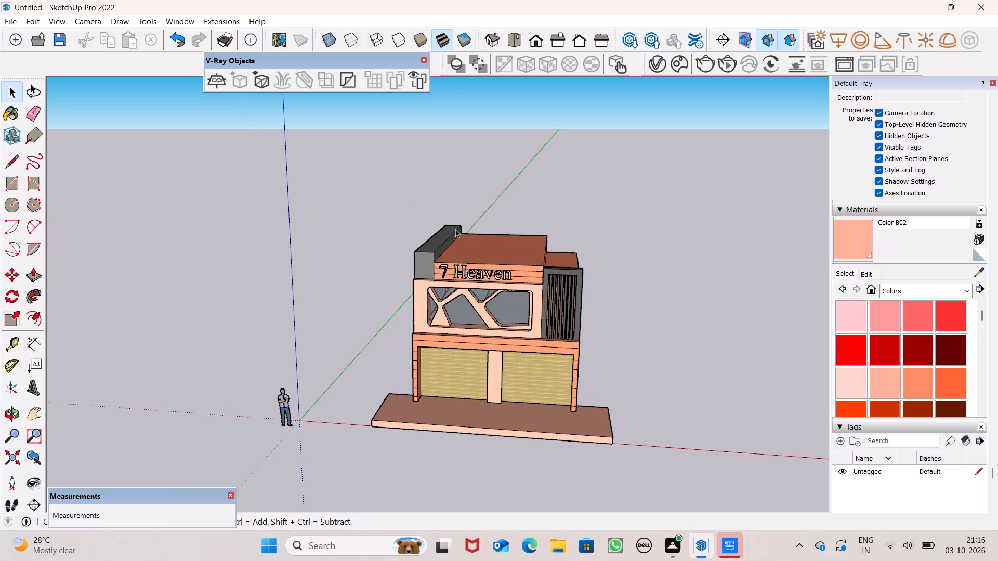
Start saving the model to the Documents folder and clear the default file name.
key("ctrl+s")
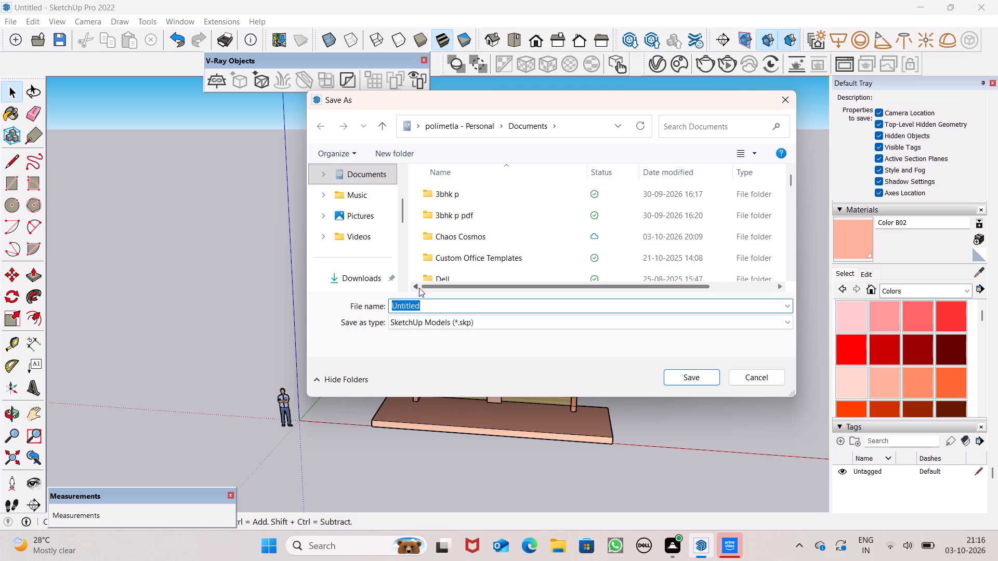
key("BackSpace")
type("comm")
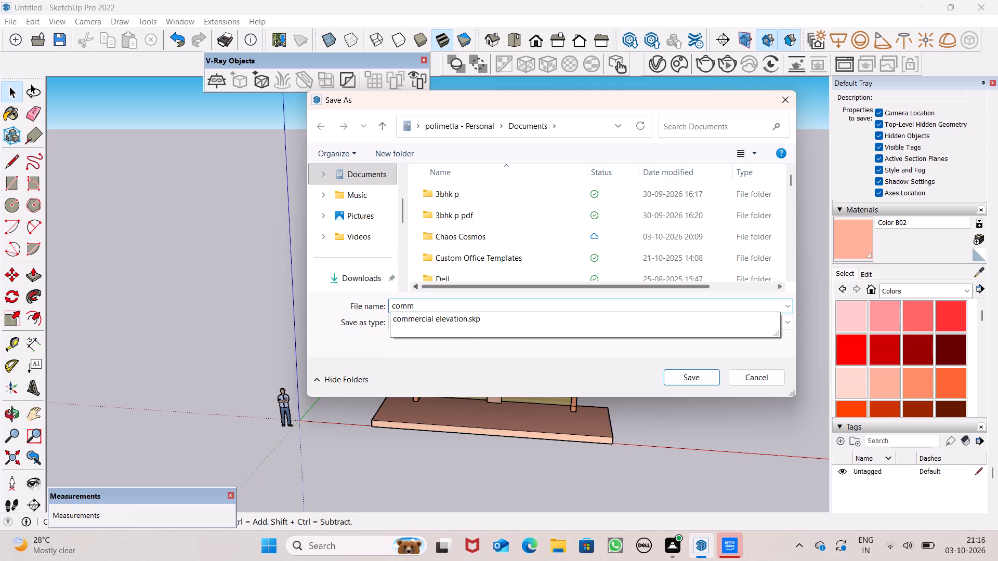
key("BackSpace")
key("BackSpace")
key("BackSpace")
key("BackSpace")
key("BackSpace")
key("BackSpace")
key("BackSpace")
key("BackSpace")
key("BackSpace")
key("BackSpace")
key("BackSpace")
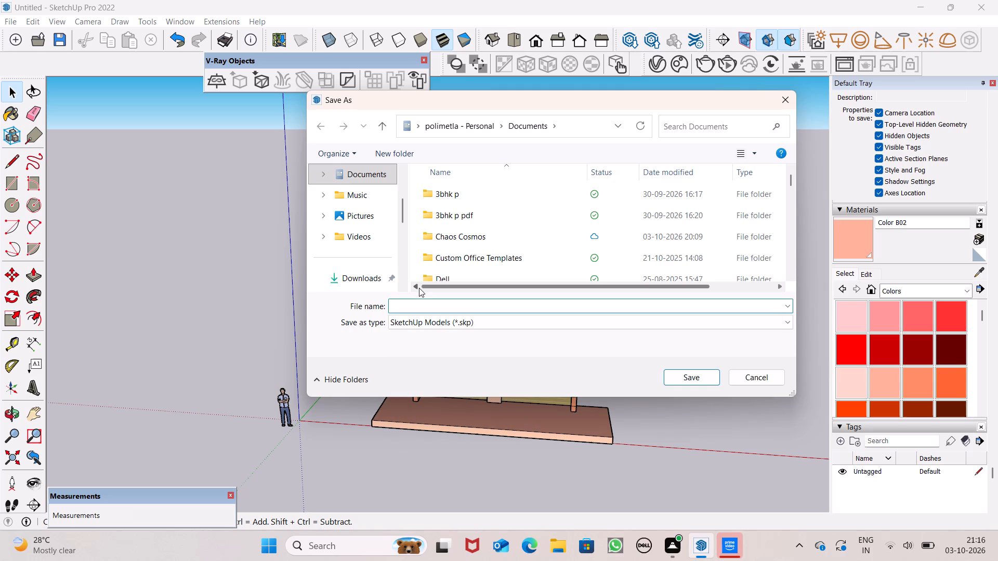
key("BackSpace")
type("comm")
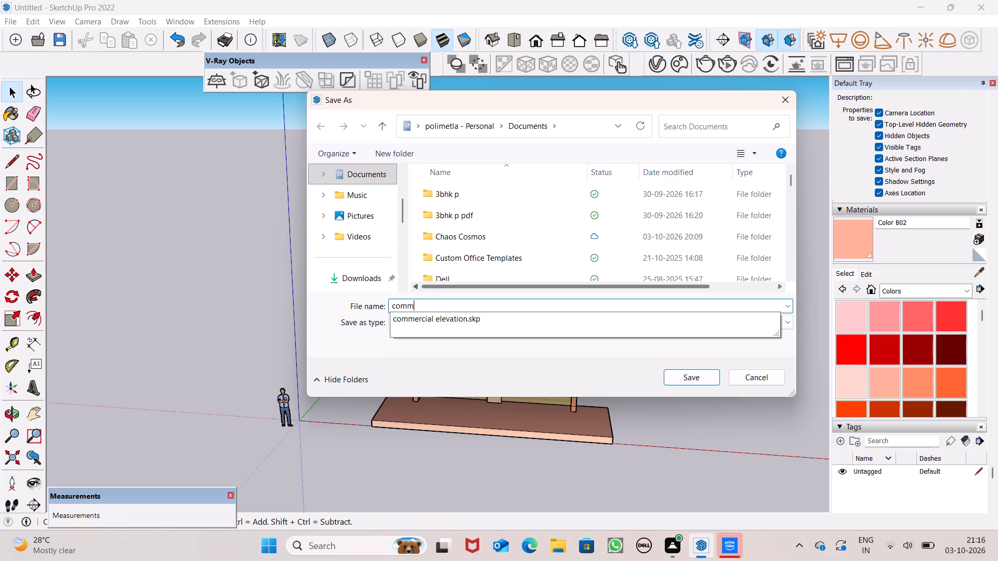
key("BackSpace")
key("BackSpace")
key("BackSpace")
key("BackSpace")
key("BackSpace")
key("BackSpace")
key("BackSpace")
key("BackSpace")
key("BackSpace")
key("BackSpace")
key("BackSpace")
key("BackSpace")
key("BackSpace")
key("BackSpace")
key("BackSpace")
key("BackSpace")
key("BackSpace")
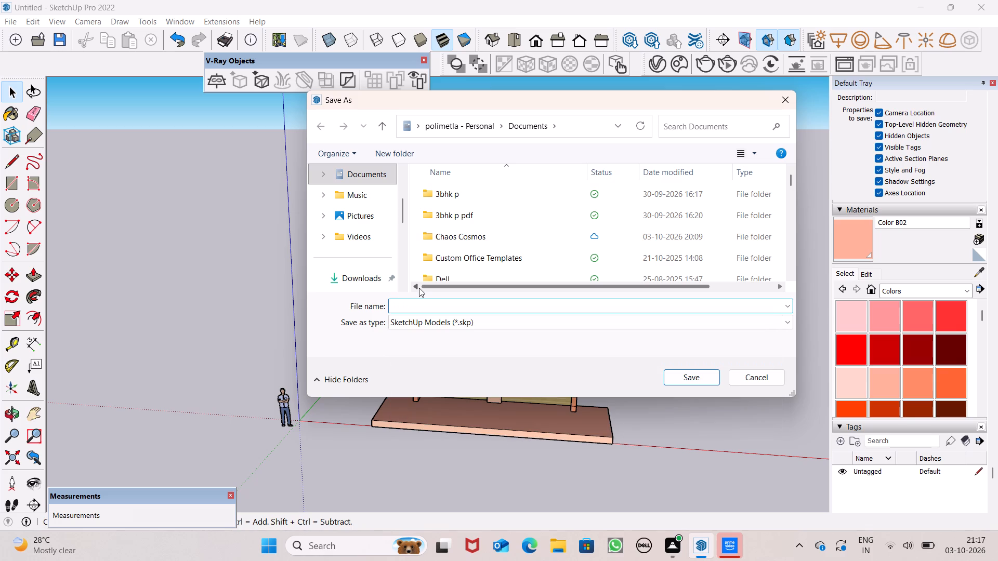
Name the model file "7 heaven elevation" and save it in Documents as a SketchUp model.
type("7hheaven")
key("space")
type("elevation")
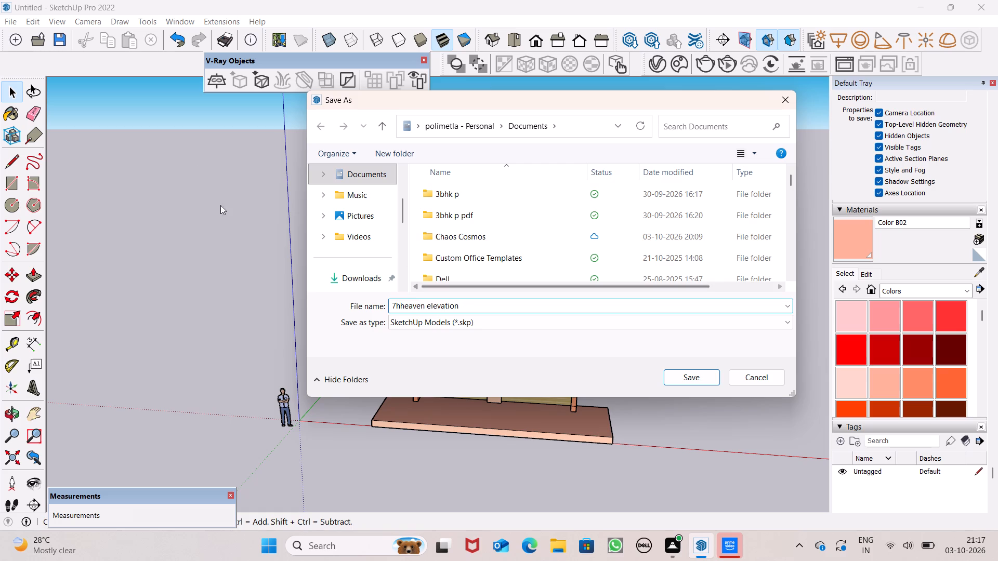
left_click(400, 305)
key("BackSpace")
key("space")
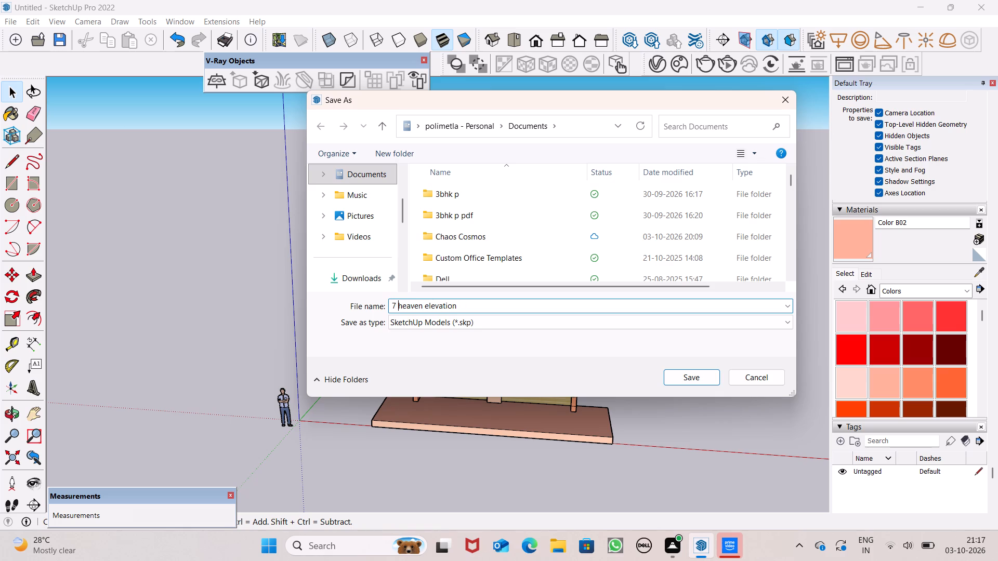
left_click(697, 382)
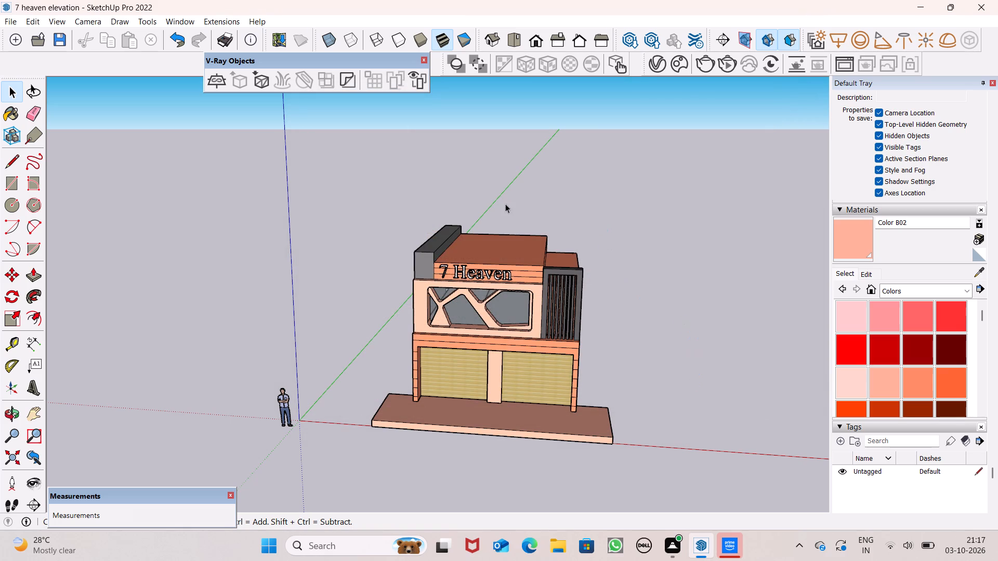
Export the current view as a 2D JPEG image named "7 heaven elevation pdf" in Documents.
left_click(17, 24)
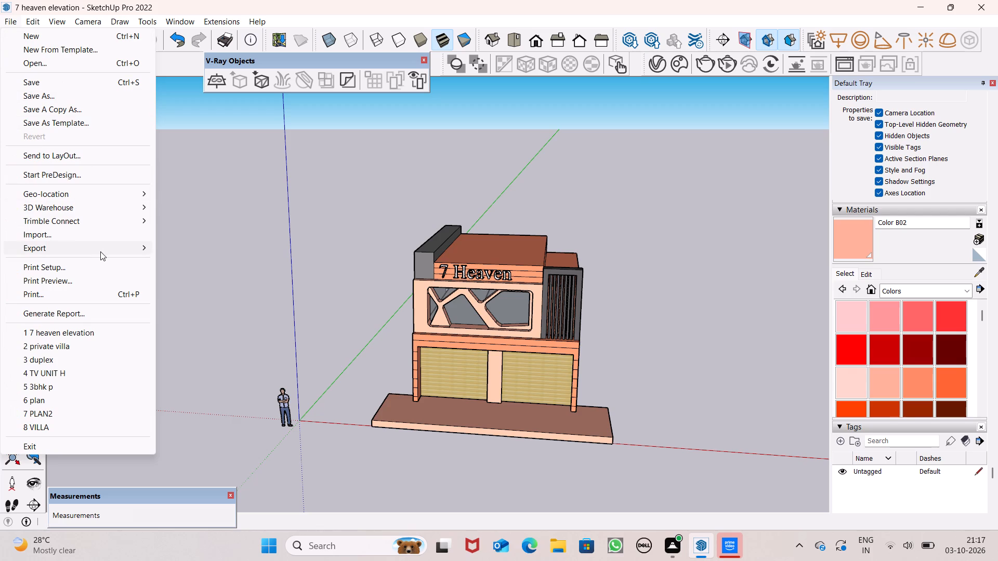
left_click(100, 251)
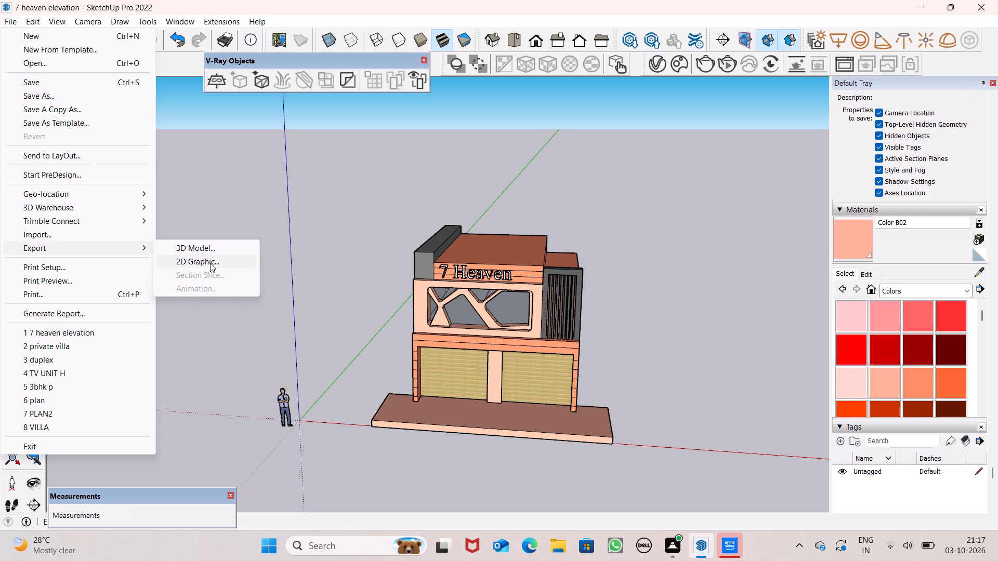
left_click(209, 262)
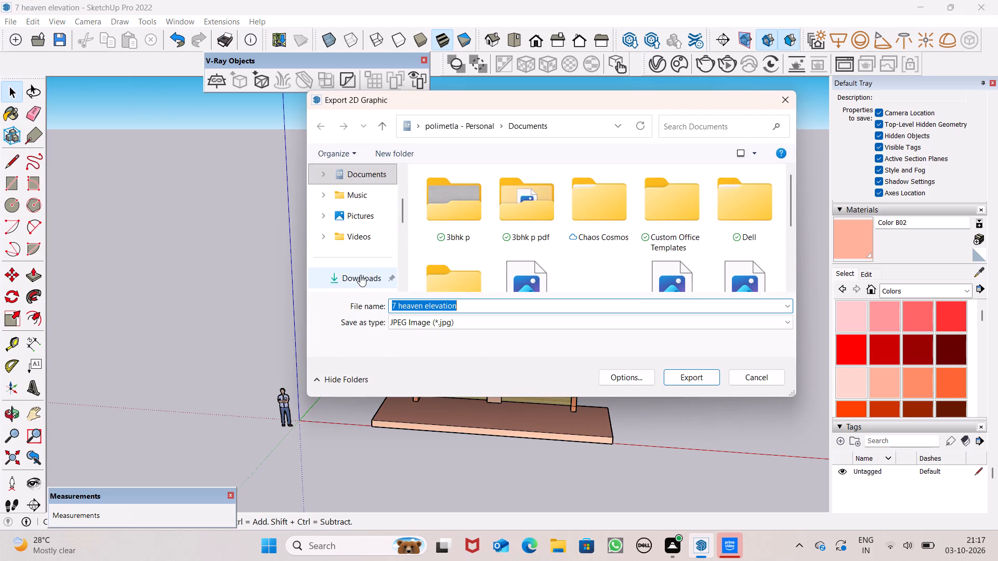
left_click(518, 310)
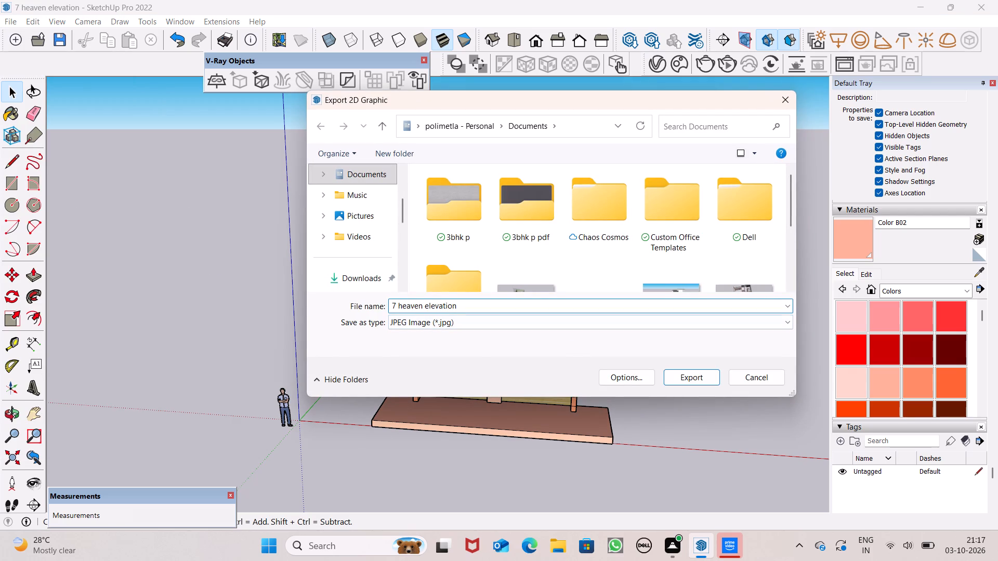
key("space")
type("pdf")
key("Return")
scroll(550, 401, "down", 5)
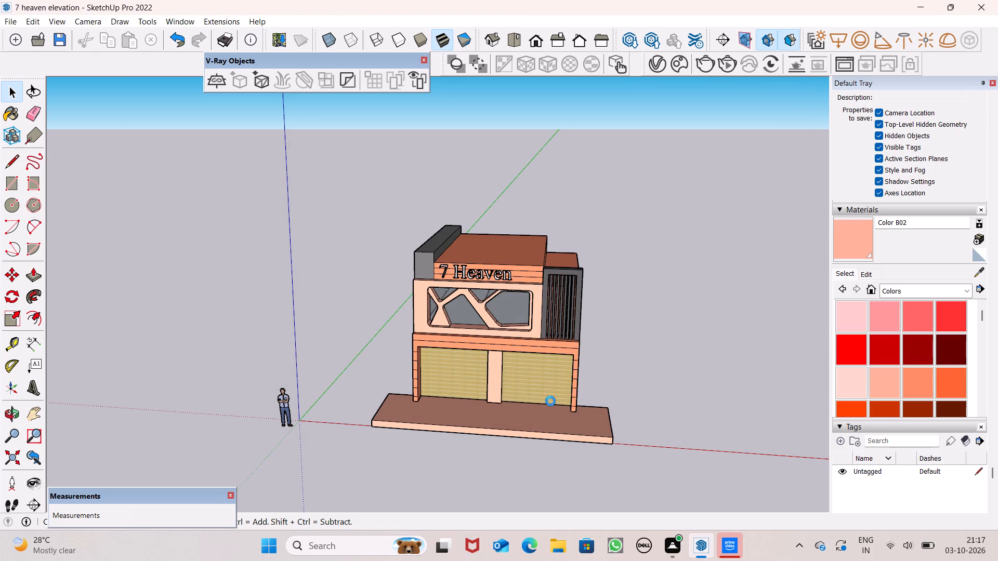